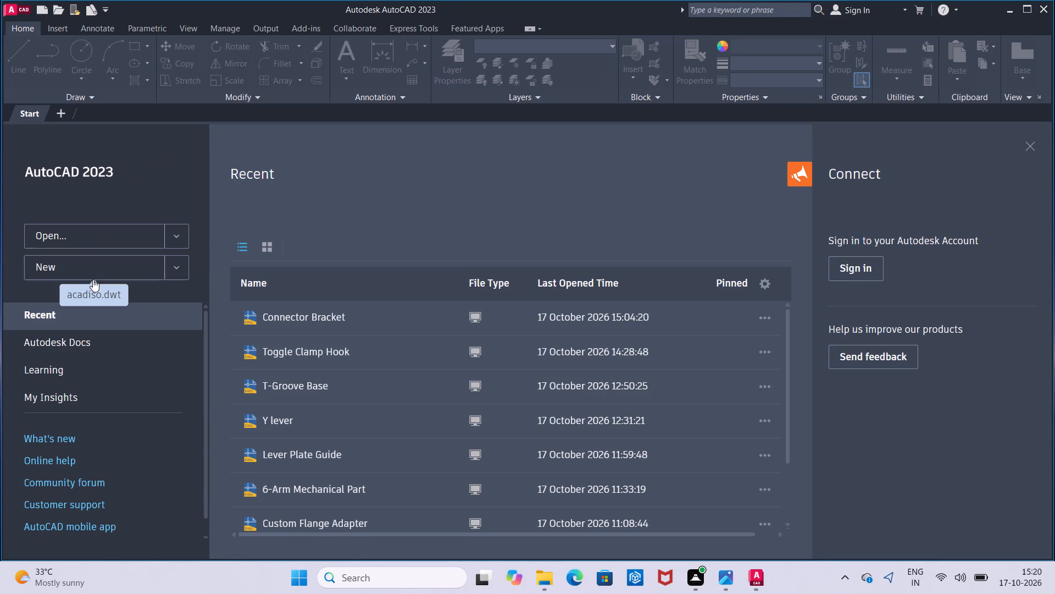
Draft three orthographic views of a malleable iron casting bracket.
Create a new drawing from the acadiso.dwt template.
{"action": "left_click", "coordinate": [93, 279]}
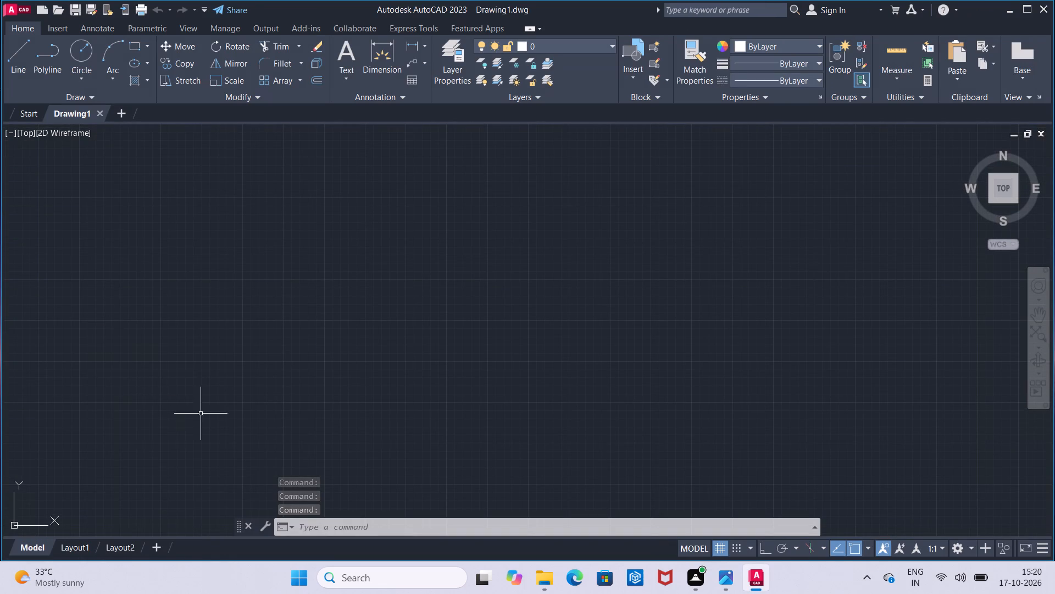
Turn on log file recording with the LOGFILEON command.
{"action": "left_click", "coordinate": [372, 521]}
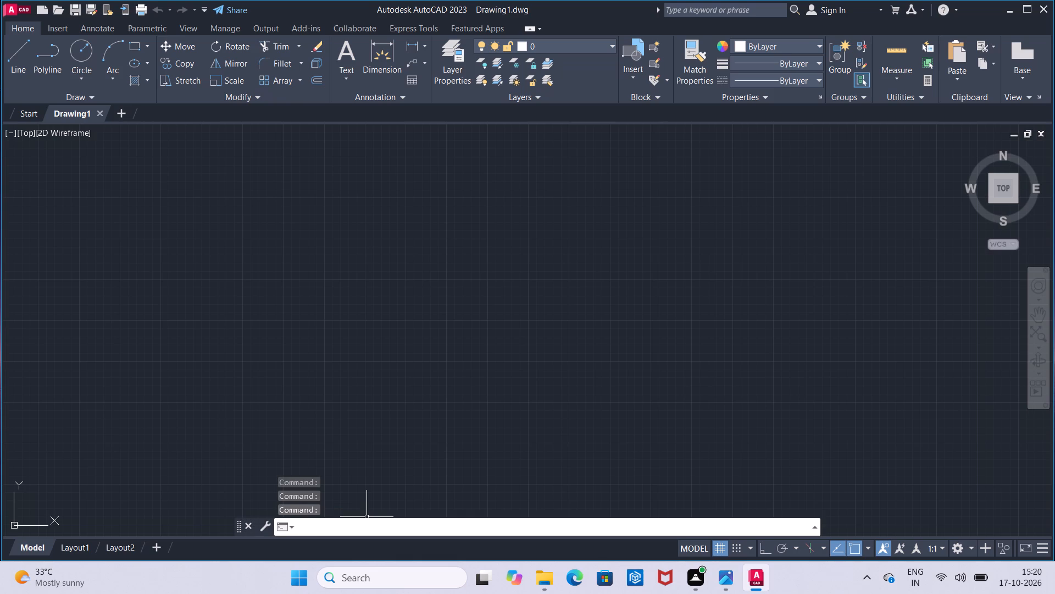
{"action": "type", "text": "lo"}
{"action": "key", "text": "g"}
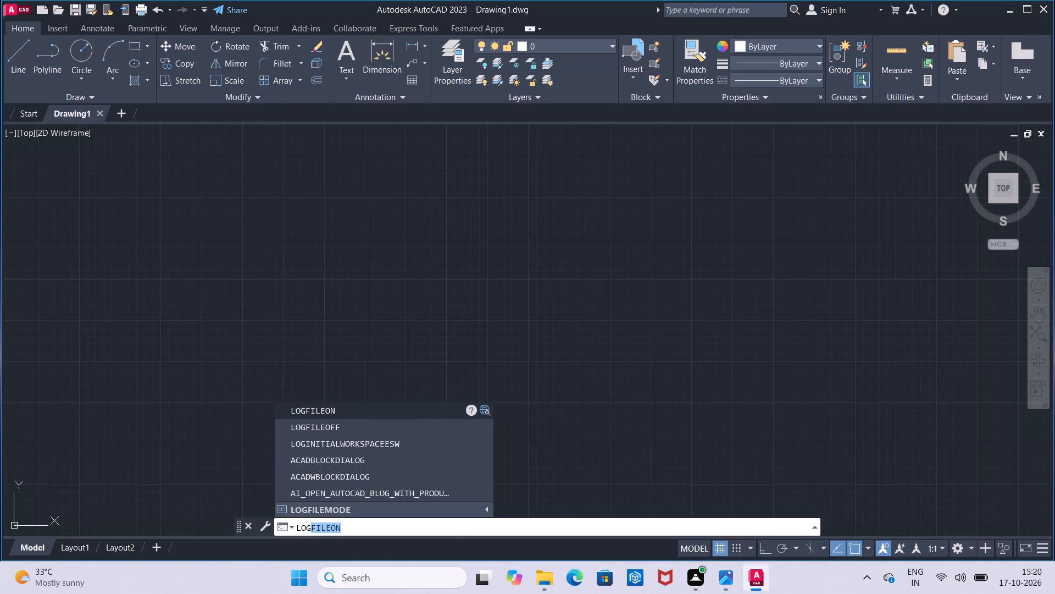
{"action": "left_click", "coordinate": [342, 410]}
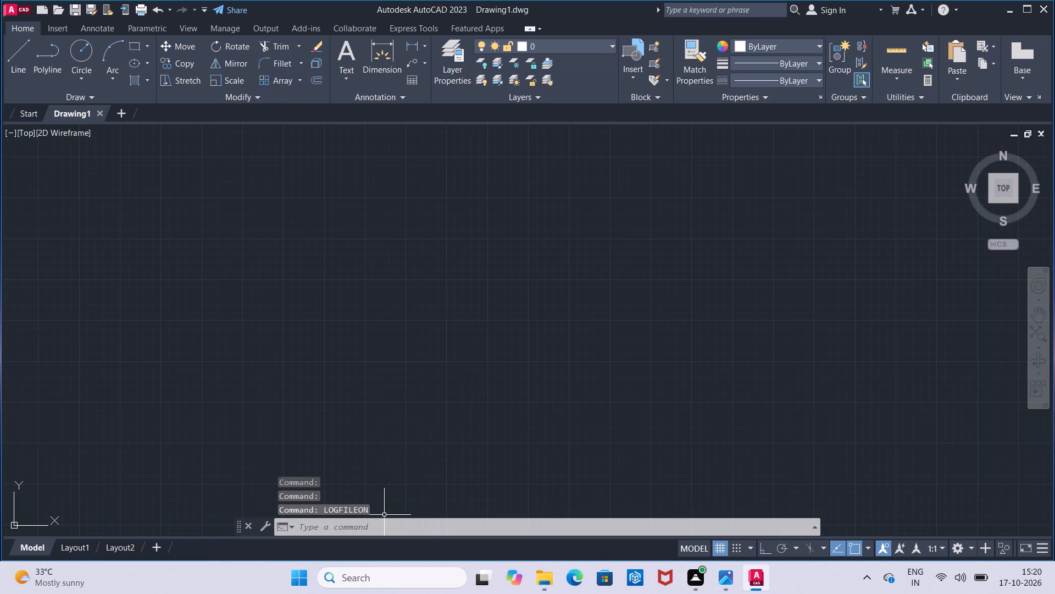
Configure the drawing units to a length precision of 0, keeping decimal type and millimetres.
{"action": "left_click", "coordinate": [387, 522]}
{"action": "type", "text": "units"}
{"action": "key", "text": "Return"}
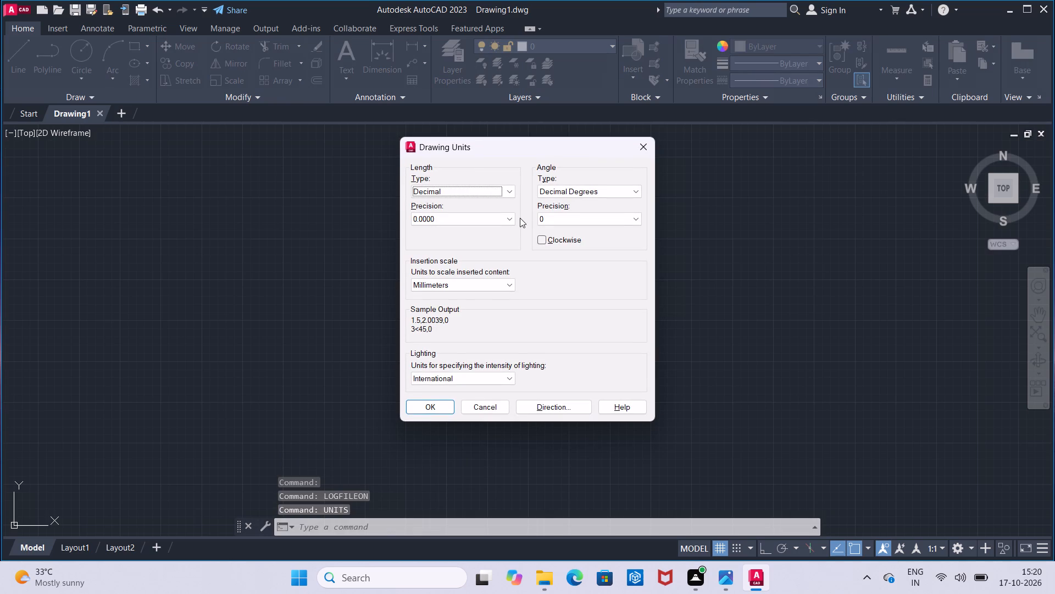
{"action": "left_click", "coordinate": [515, 218]}
{"action": "left_click", "coordinate": [512, 233]}
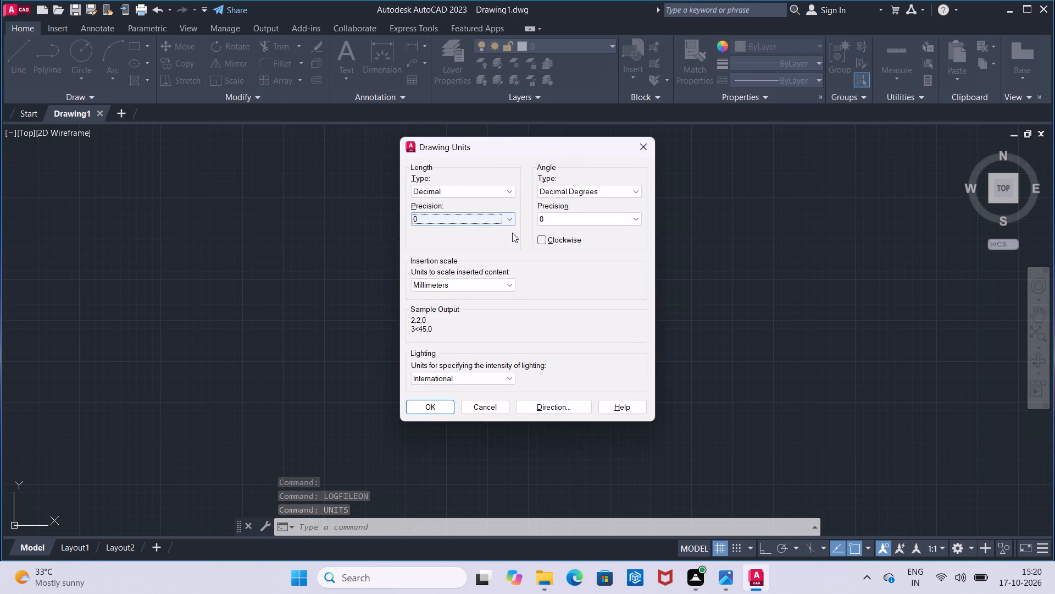
{"action": "left_click", "coordinate": [426, 399]}
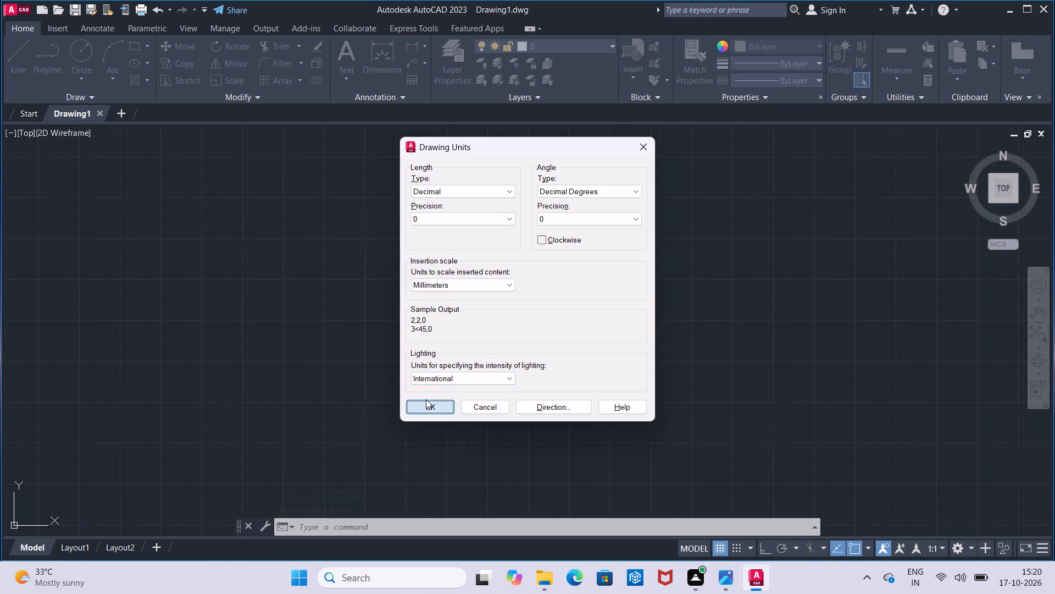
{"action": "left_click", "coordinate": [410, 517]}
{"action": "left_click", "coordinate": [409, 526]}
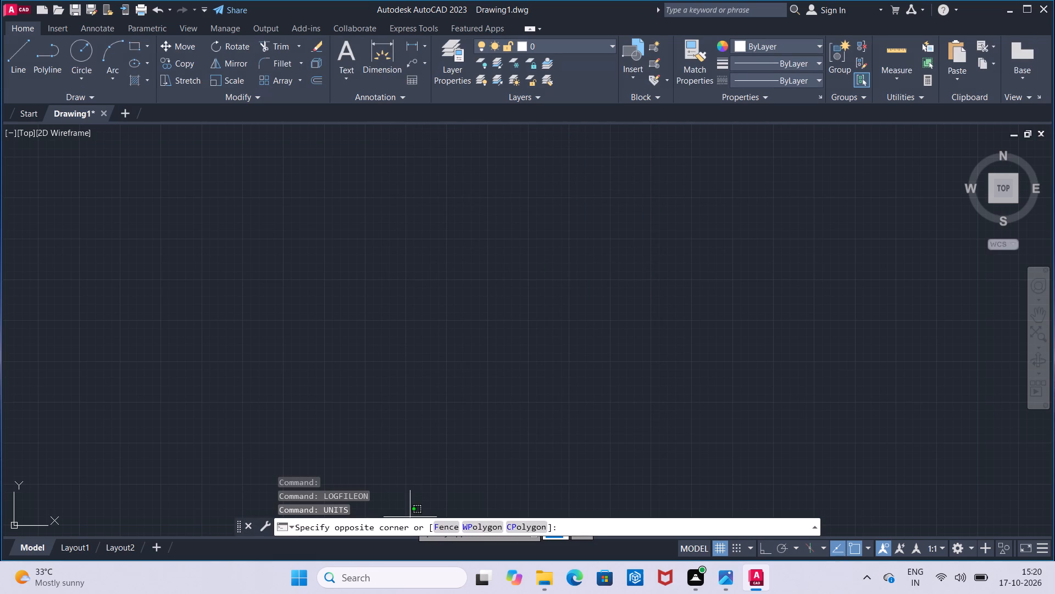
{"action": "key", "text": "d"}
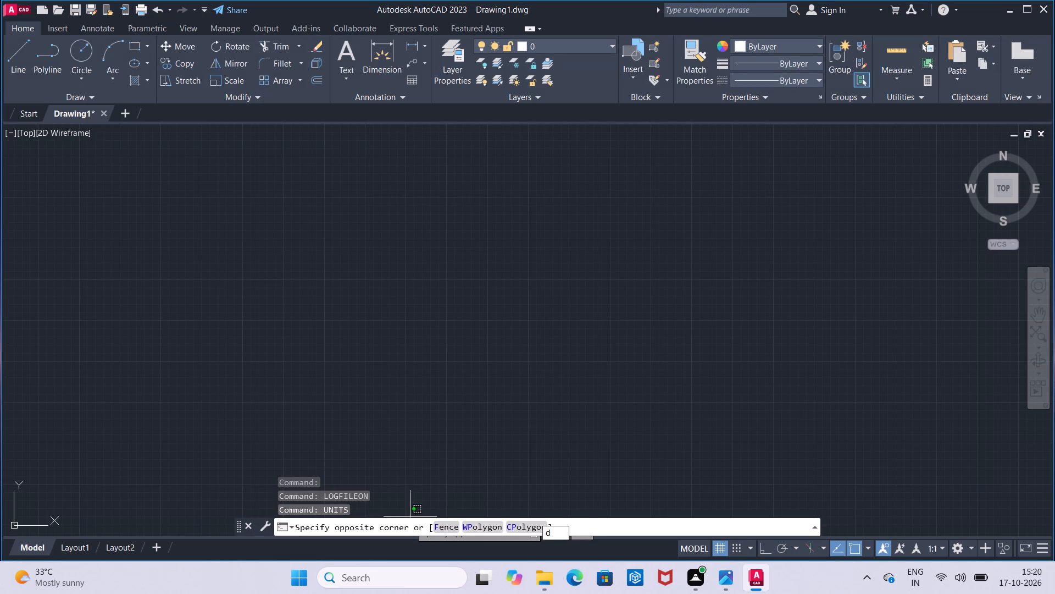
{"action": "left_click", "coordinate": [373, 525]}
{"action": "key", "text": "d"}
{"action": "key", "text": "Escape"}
Modify the ISO-25 dimension style so its linear primary units have a precision of 0.
{"action": "left_click", "coordinate": [369, 529]}
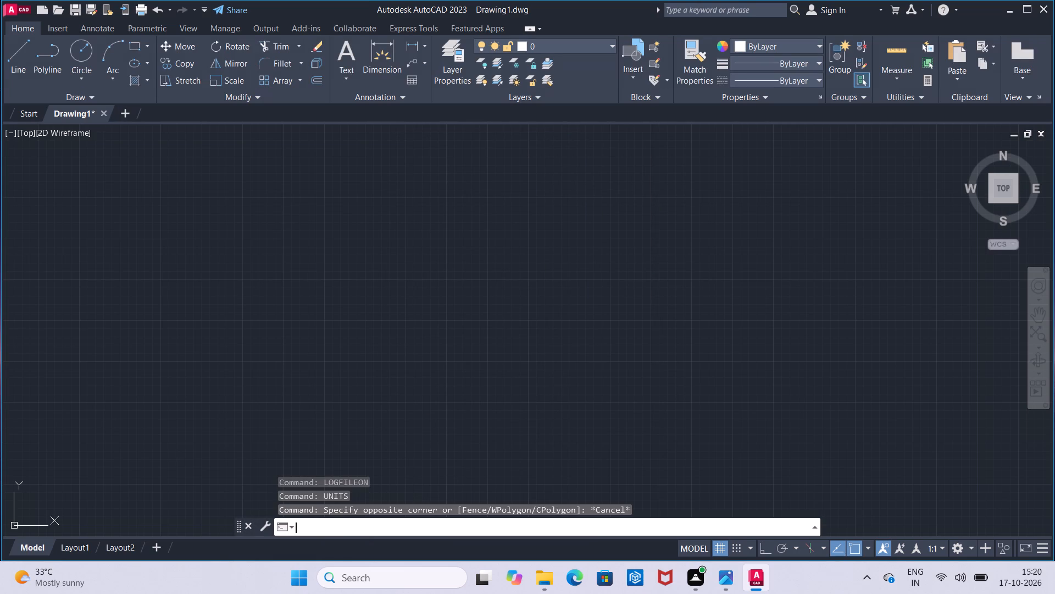
{"action": "key", "text": "d"}
{"action": "key", "text": "Return"}
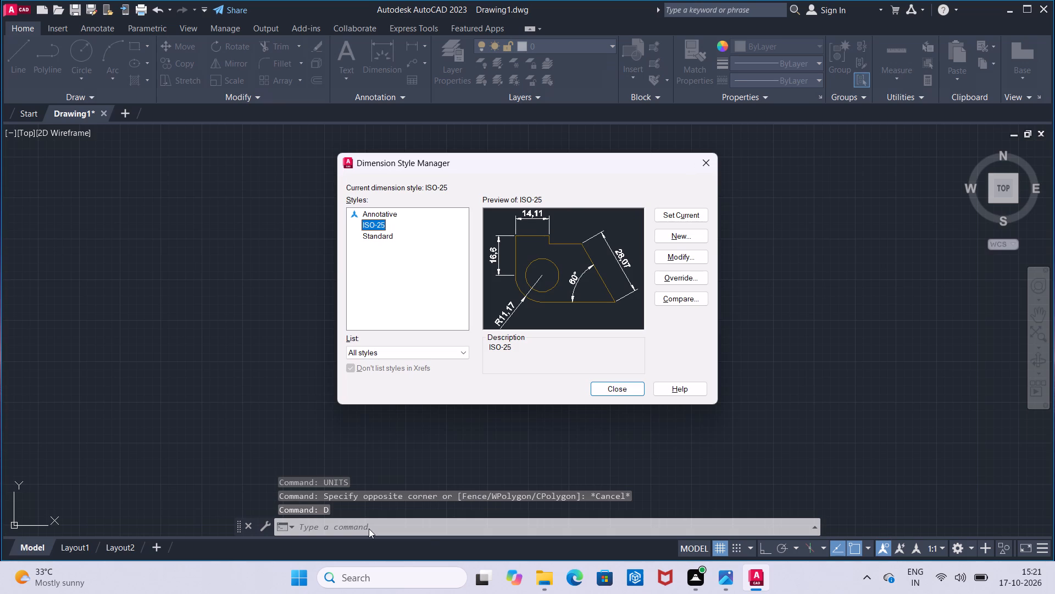
{"action": "left_click", "coordinate": [679, 260]}
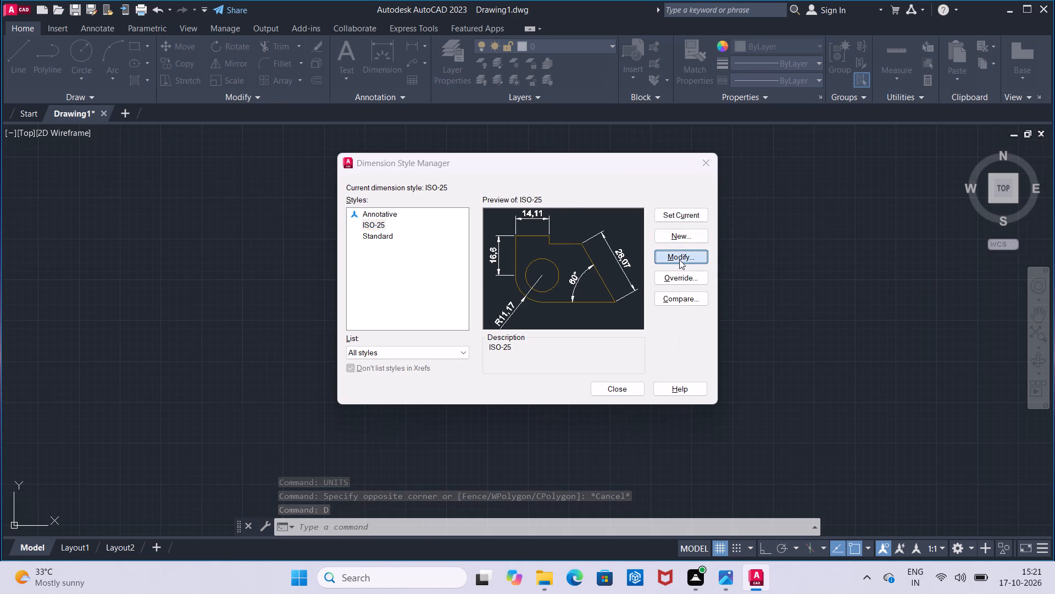
{"action": "left_click", "coordinate": [481, 180]}
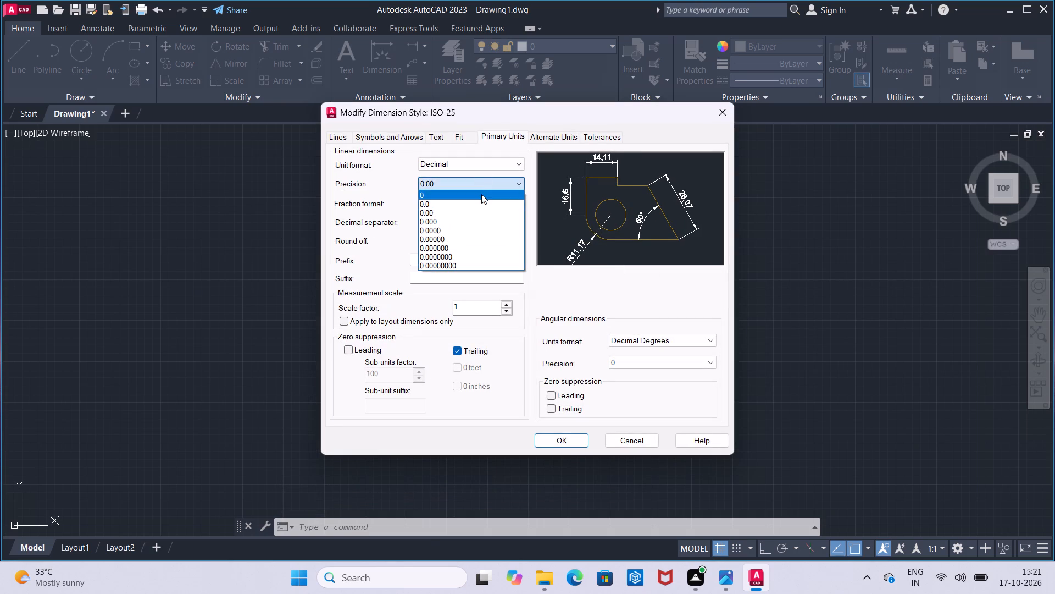
{"action": "left_click", "coordinate": [481, 194]}
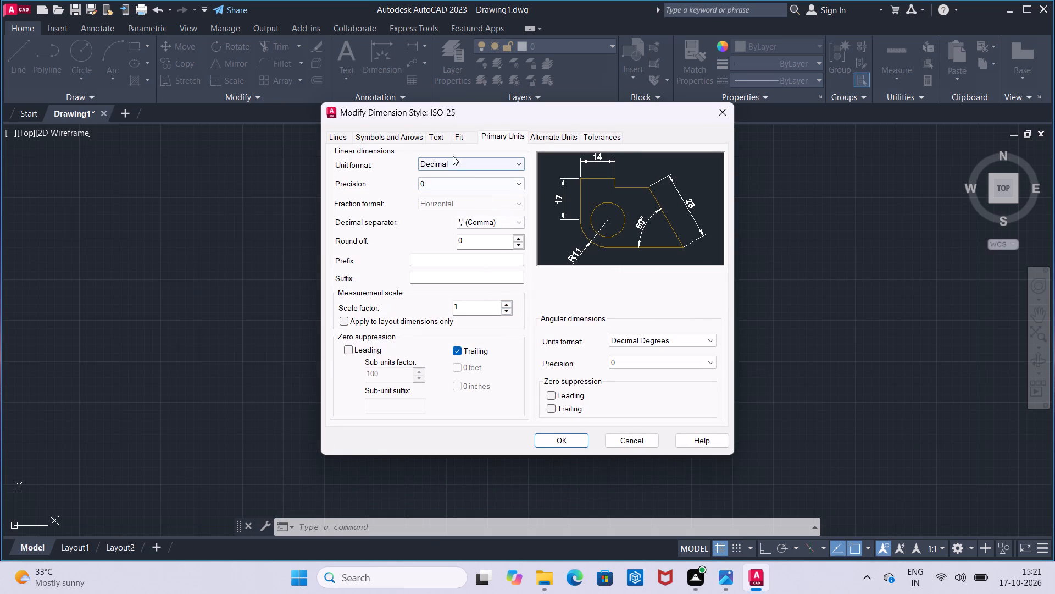
Set the ISO-25 dimension text height to 6 and its text alignment to ISO standard, and apply the style changes.
{"action": "left_click", "coordinate": [442, 144]}
{"action": "left_click", "coordinate": [442, 140]}
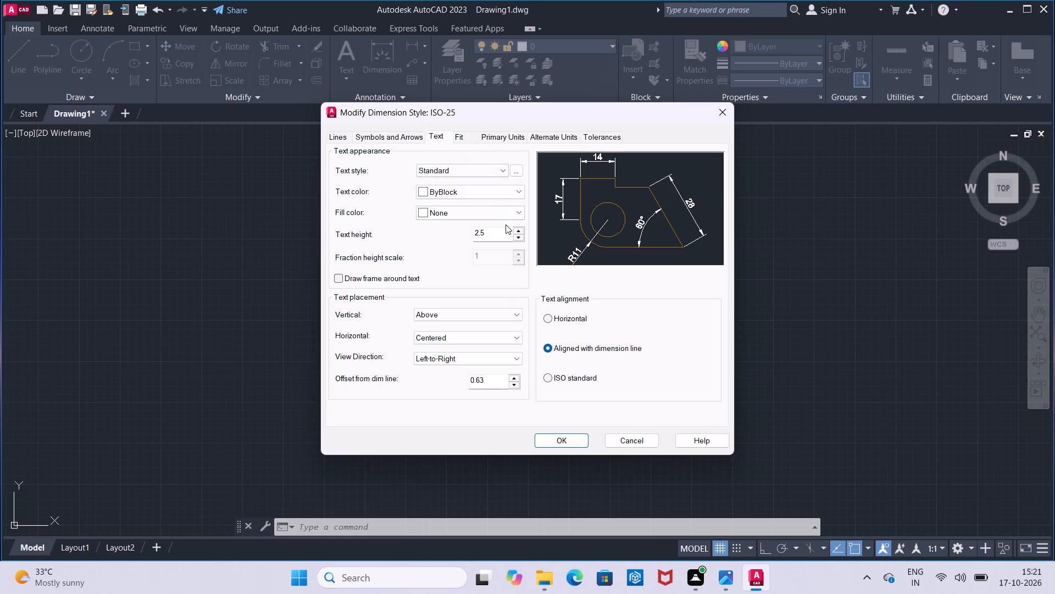
{"action": "left_click", "coordinate": [505, 228]}
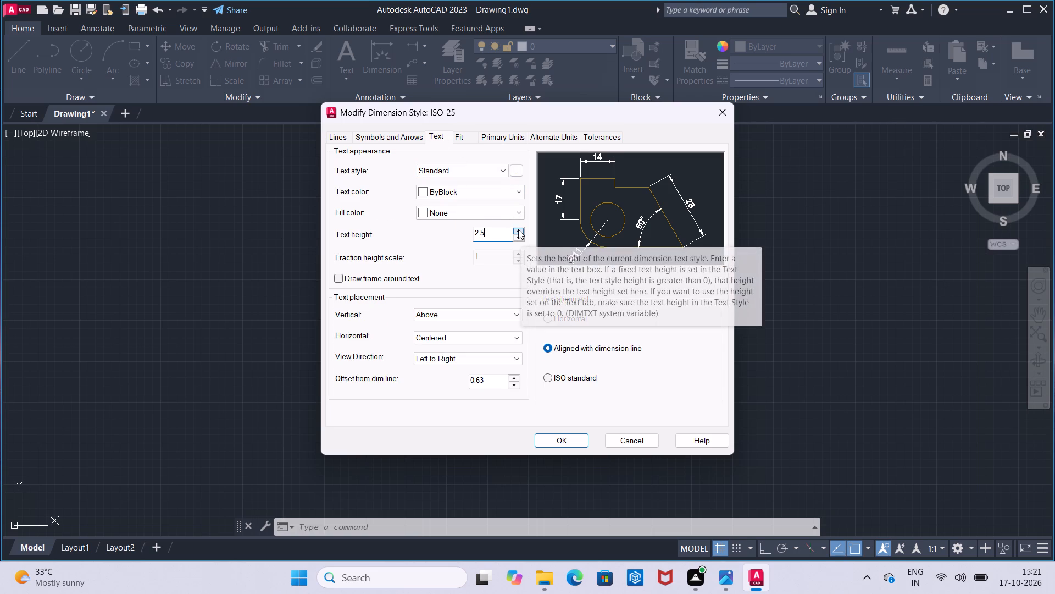
{"action": "key", "text": "BackSpace"}
{"action": "key", "text": "BackSpace"}
{"action": "key", "text": "BackSpace"}
{"action": "key", "text": "6"}
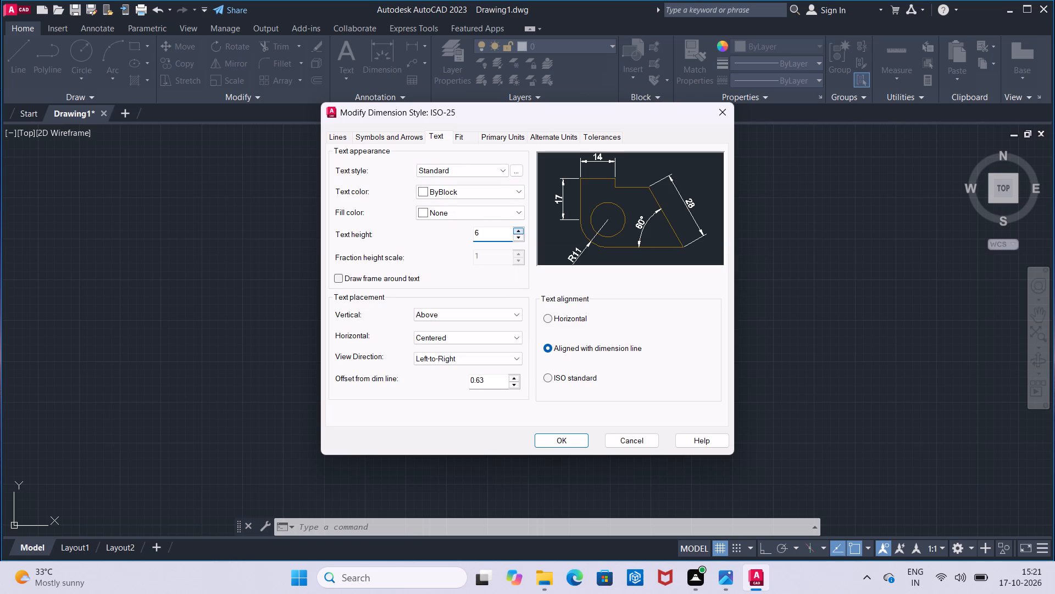
{"action": "left_click", "coordinate": [549, 379]}
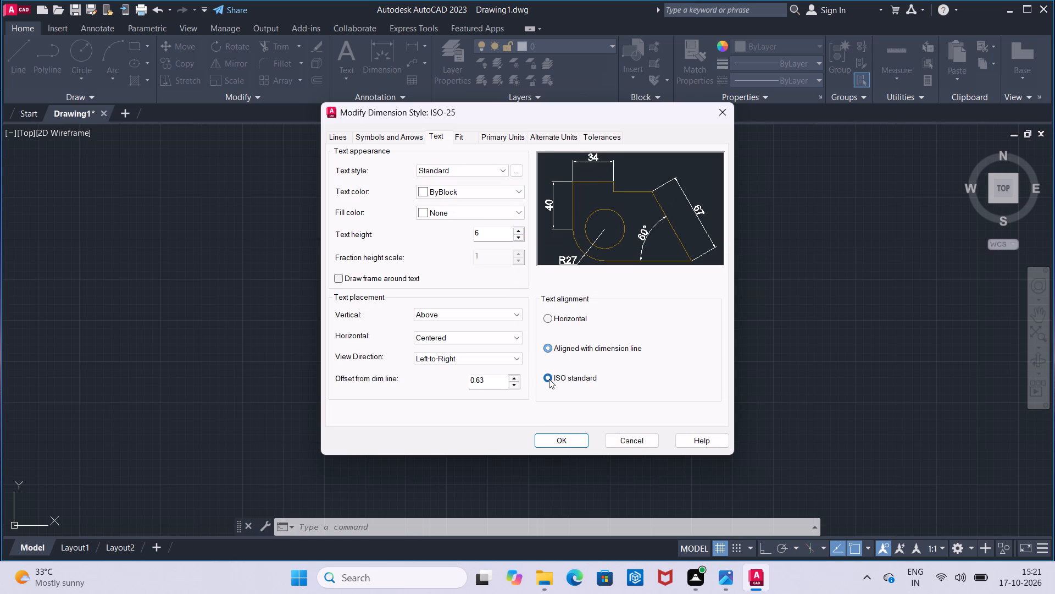
{"action": "left_click", "coordinate": [516, 143]}
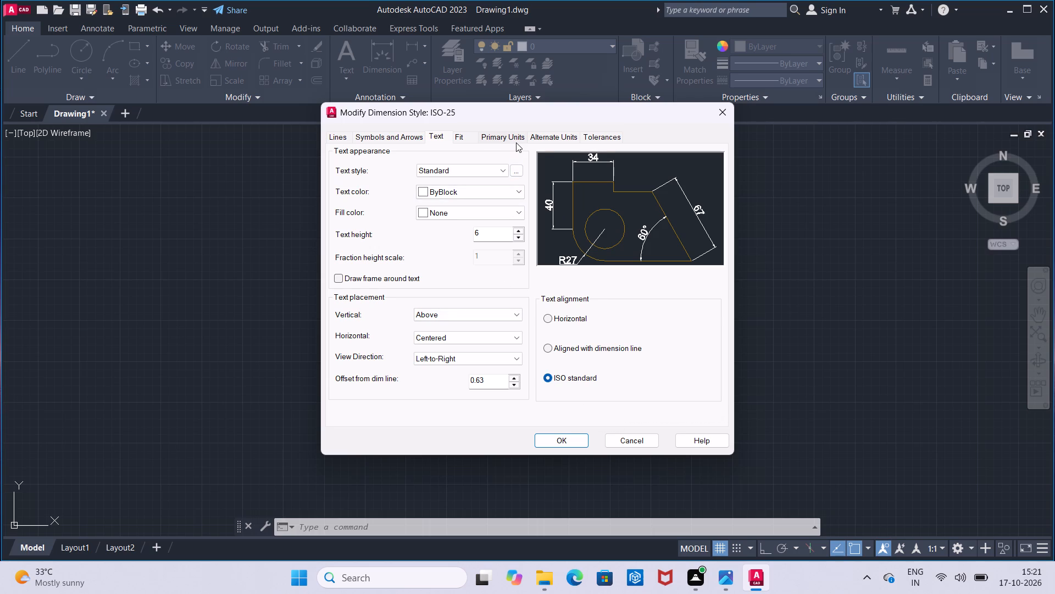
{"action": "left_click", "coordinate": [516, 136]}
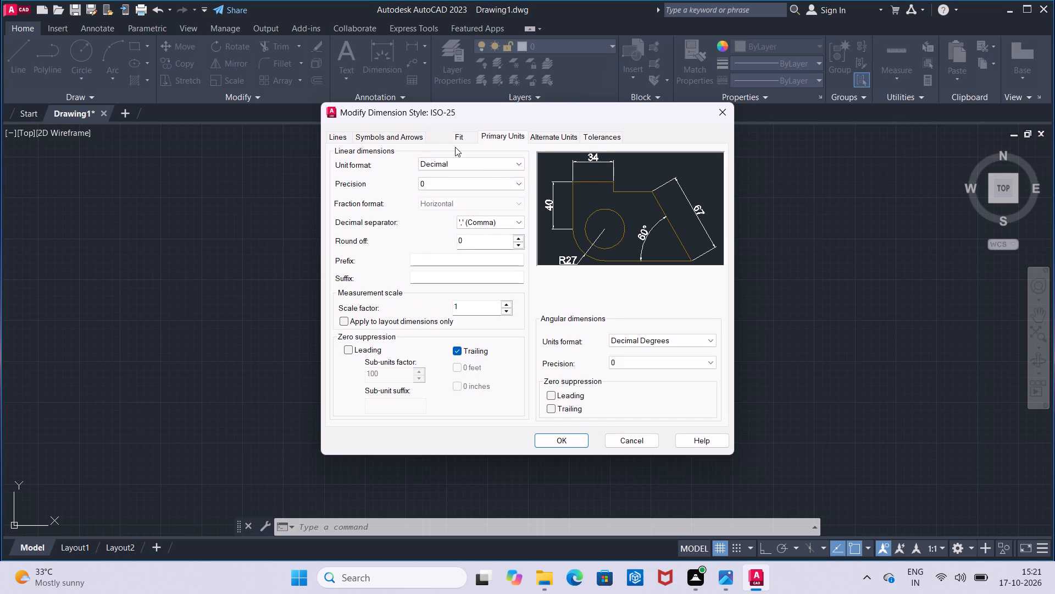
{"action": "left_click", "coordinate": [549, 433]}
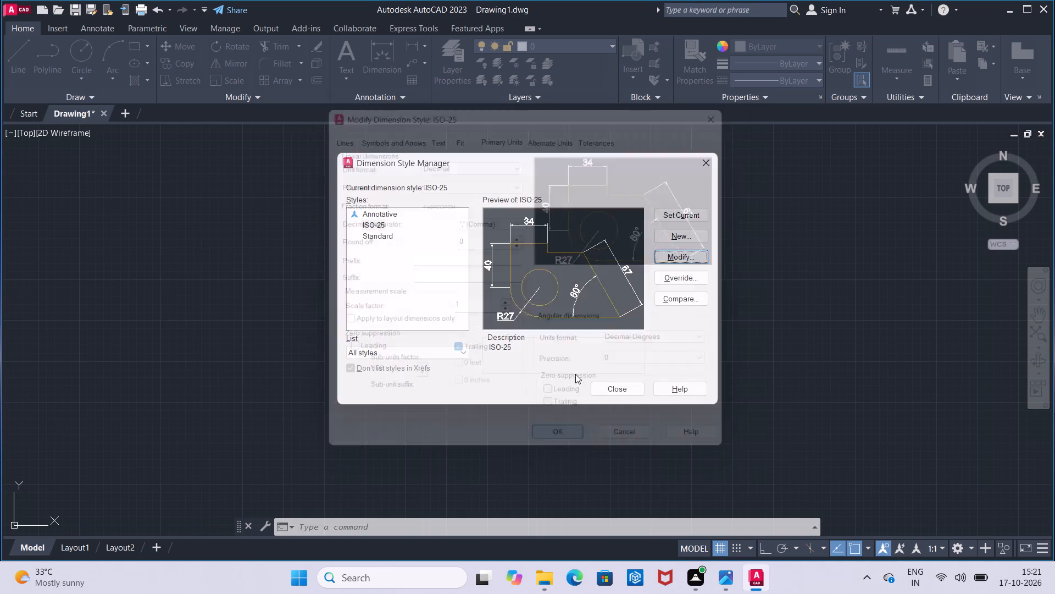
Make ISO-25 the current dimension style and close the Dimension Style Manager.
{"action": "left_click", "coordinate": [675, 220]}
{"action": "left_click", "coordinate": [625, 389]}
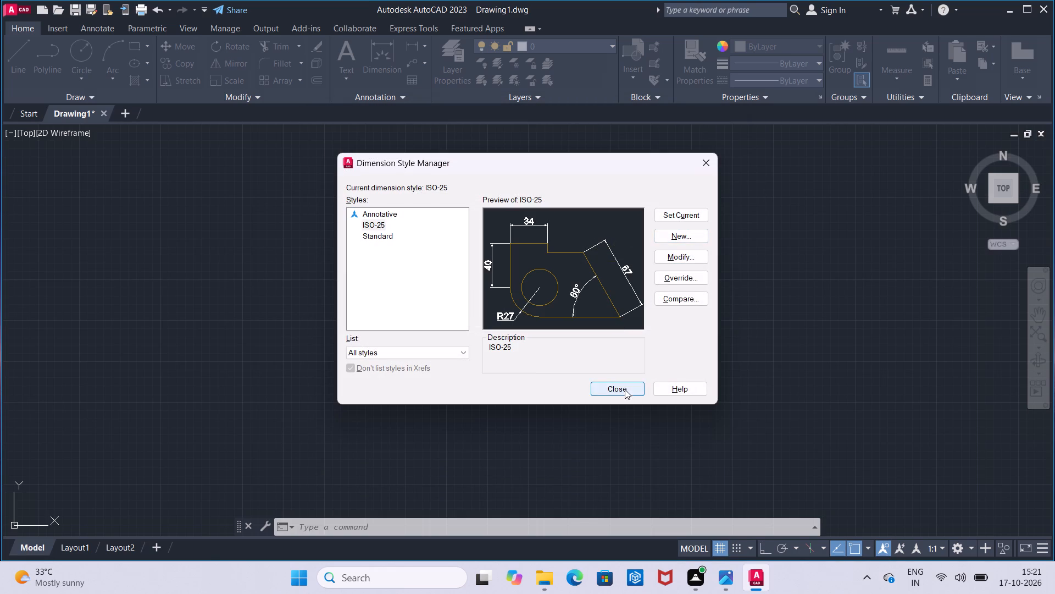
Set the model space limits with the lower-left corner at 0,0 and the upper-right corner at 100,100.
{"action": "left_click", "coordinate": [442, 527]}
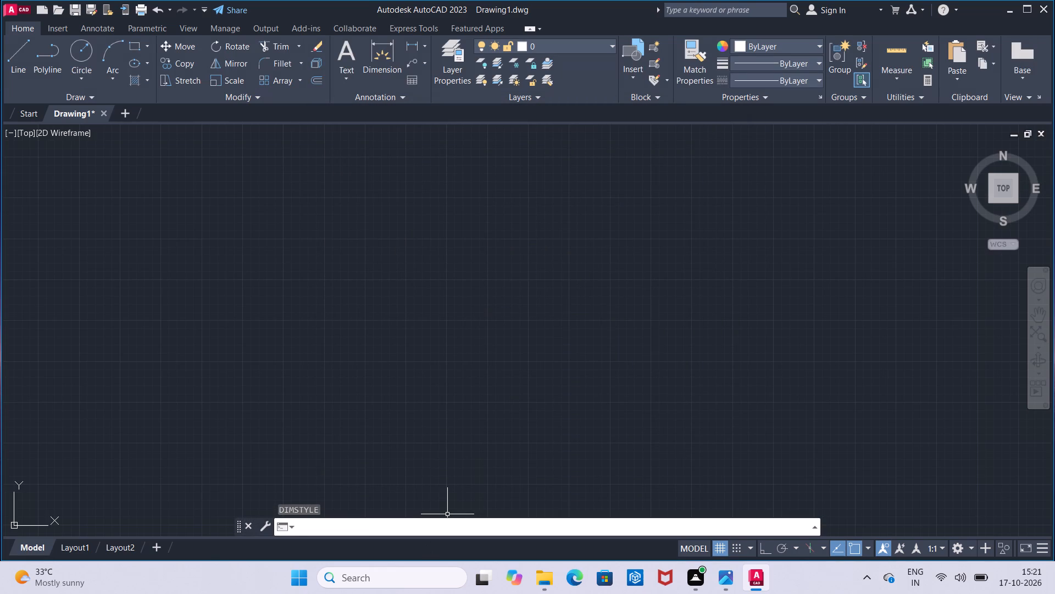
{"action": "type", "text": "limi"}
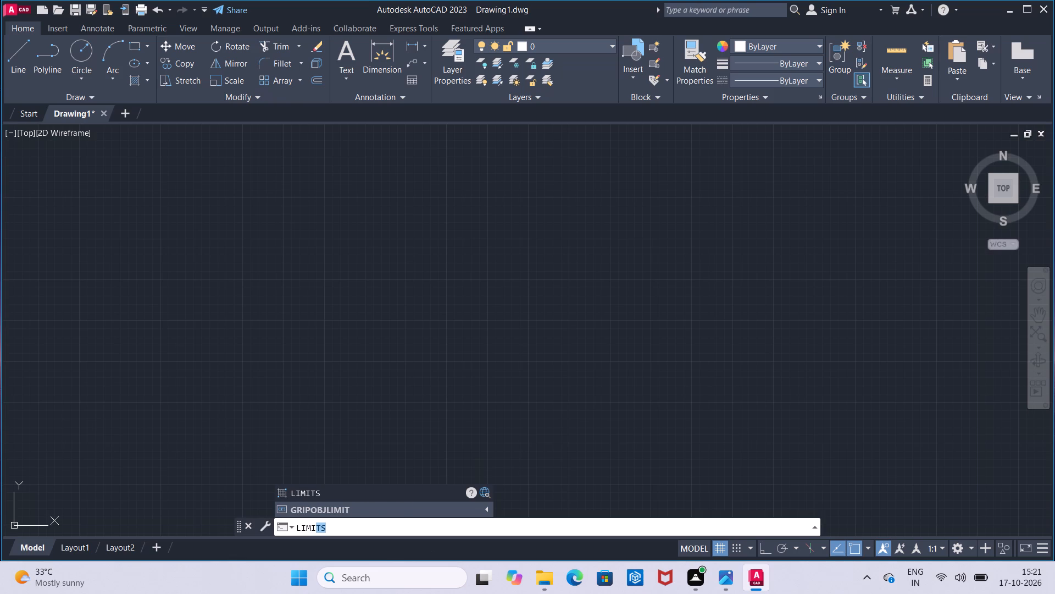
{"action": "left_click", "coordinate": [400, 491]}
{"action": "left_click", "coordinate": [580, 525]}
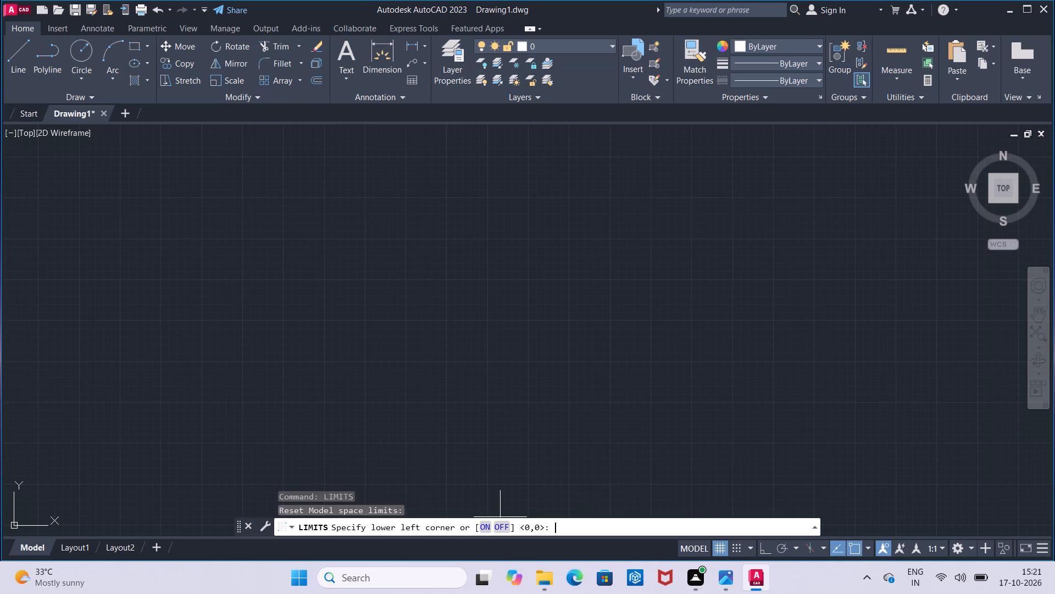
{"action": "type", "text": "0,0"}
{"action": "key", "text": "Return"}
{"action": "type", "text": "100,2"}
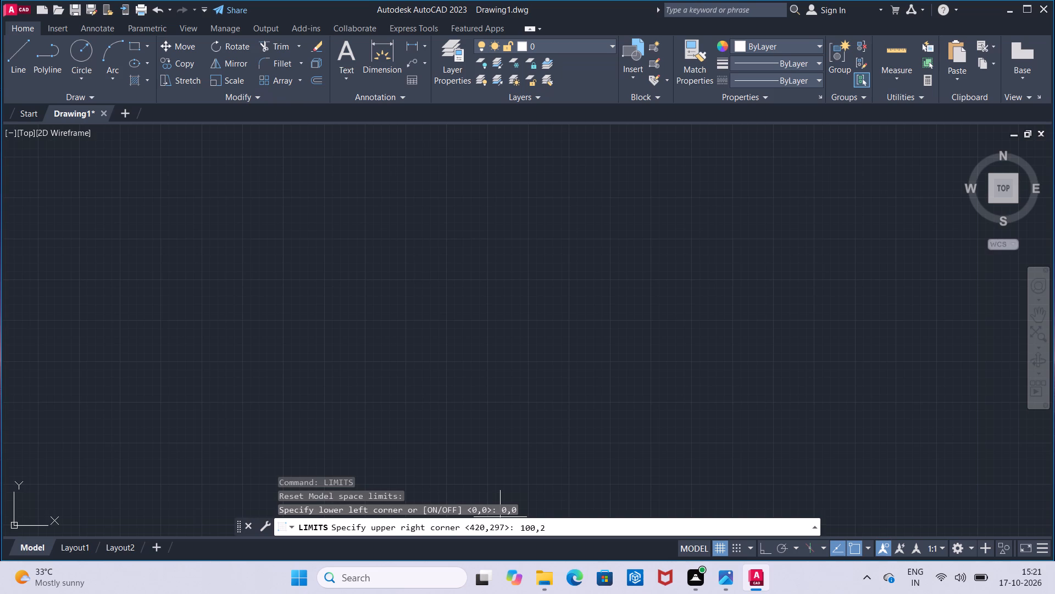
{"action": "key", "text": "BackSpace"}
{"action": "type", "text": "100"}
{"action": "key", "text": "Return"}
Draw a horizontal line 140 mm long in the positive X direction, with Ortho mode turned on.
{"action": "key", "text": "z"}
{"action": "key", "text": "Return"}
{"action": "key", "text": "a"}
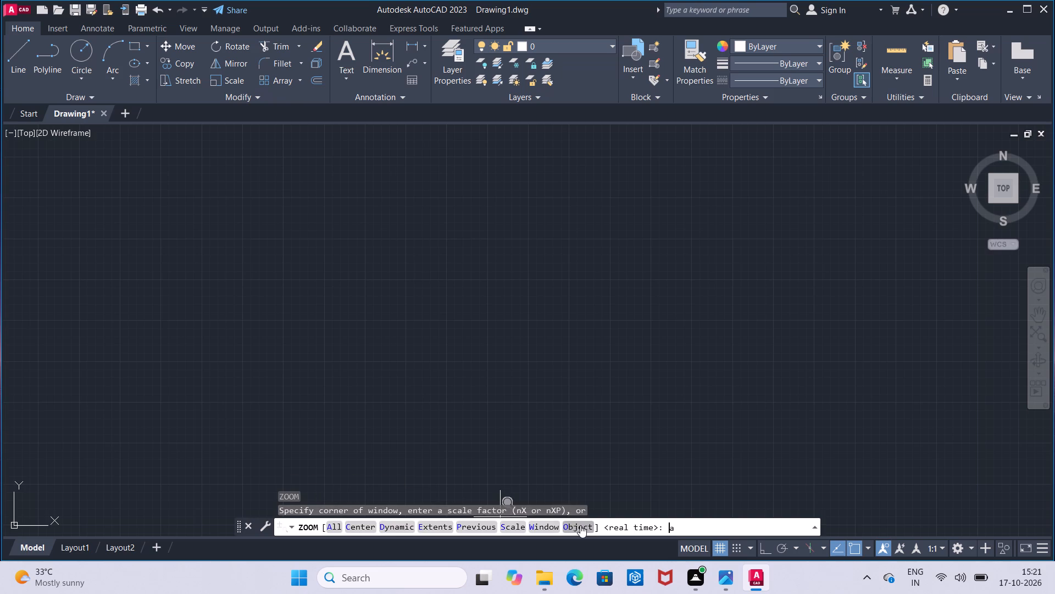
{"action": "key", "text": "Return"}
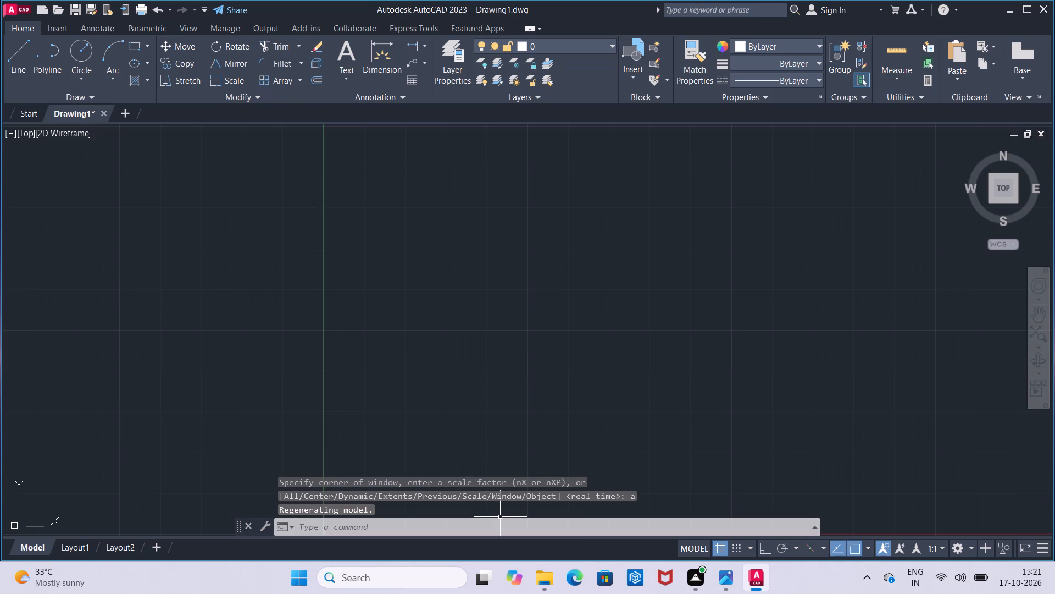
{"action": "left_click", "coordinate": [22, 56]}
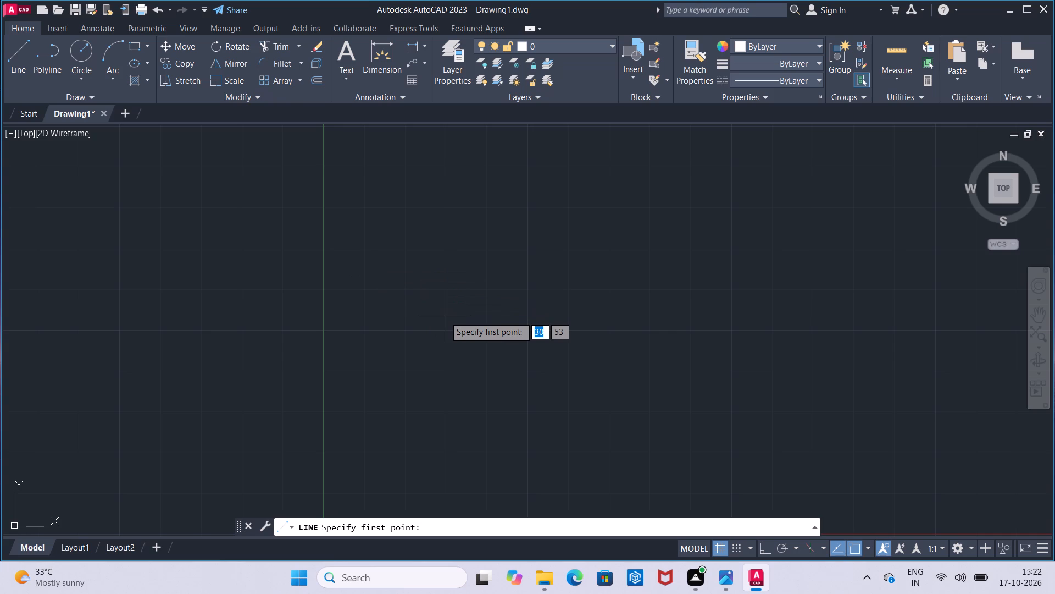
{"action": "left_click", "coordinate": [420, 453]}
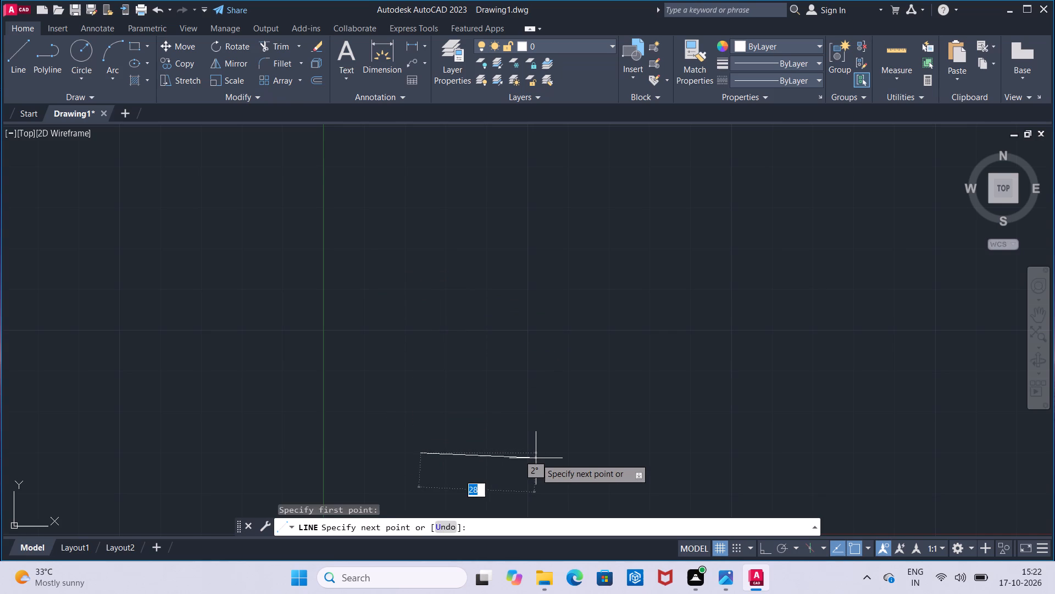
{"action": "key", "text": "F8"}
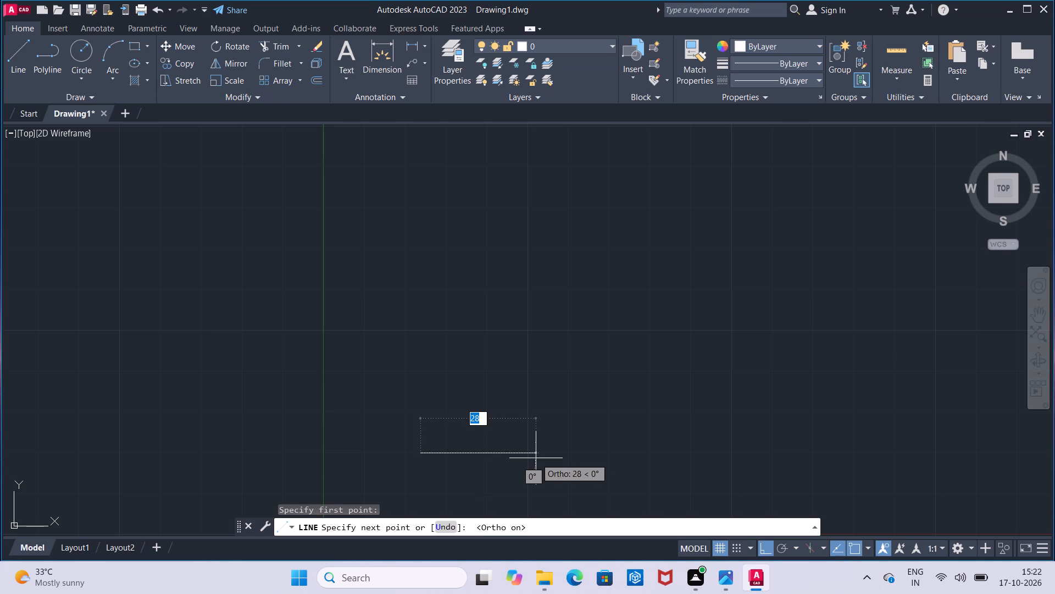
{"action": "key", "text": "1"}
{"action": "type", "text": "40"}
{"action": "key", "text": "Return"}
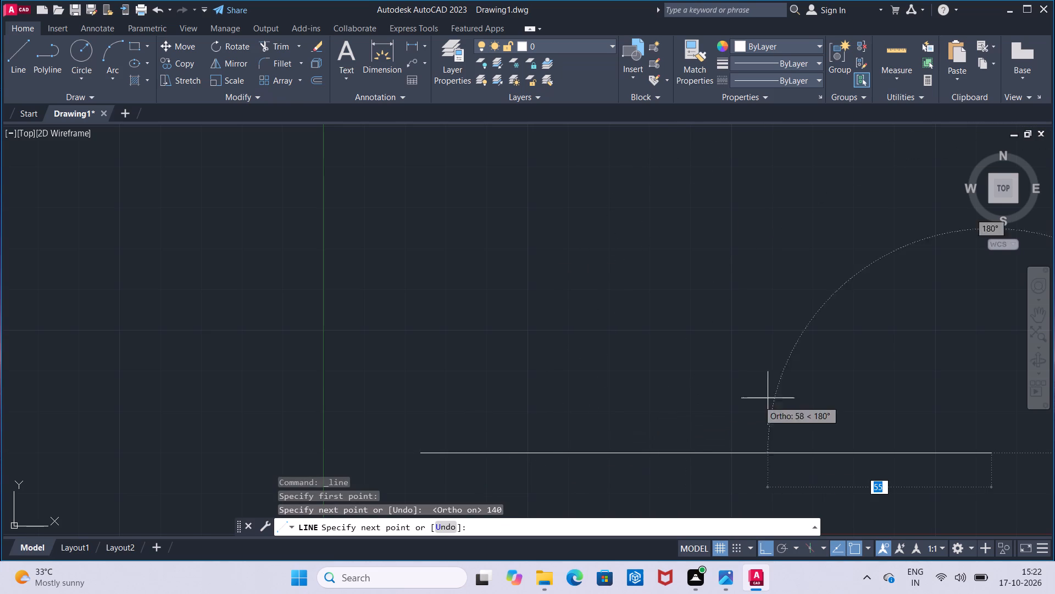
Draw an 80 mm vertical line upward from the right end of the 140 mm line.
{"action": "scroll", "coordinate": [785, 394], "scroll_direction": "down", "scroll_amount": 1}
{"action": "key", "text": "Escape"}
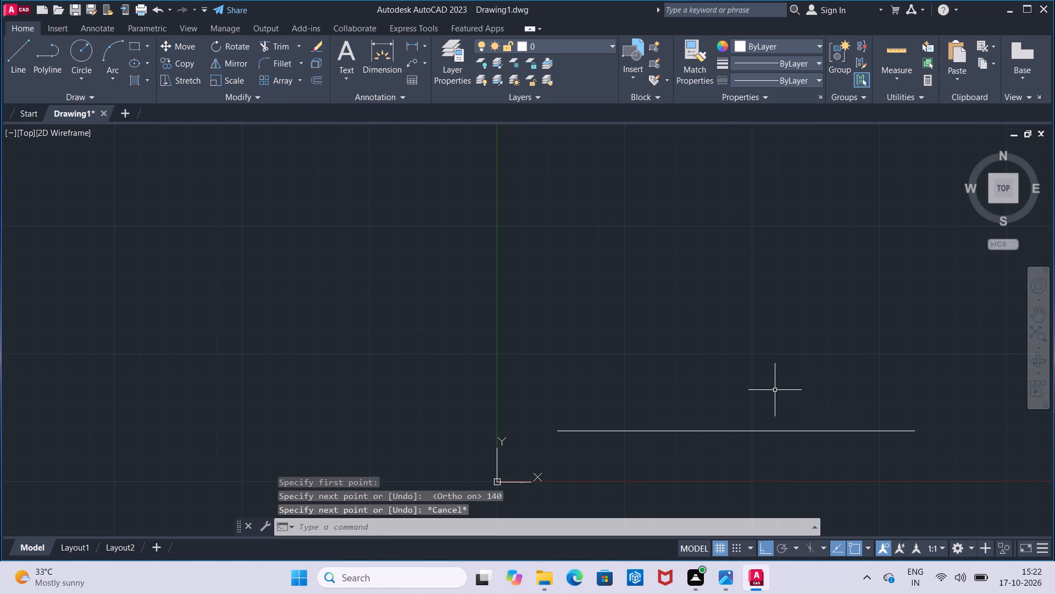
{"action": "middle_click_drag", "start_coordinate": [774, 390], "coordinate": [567, 351]}
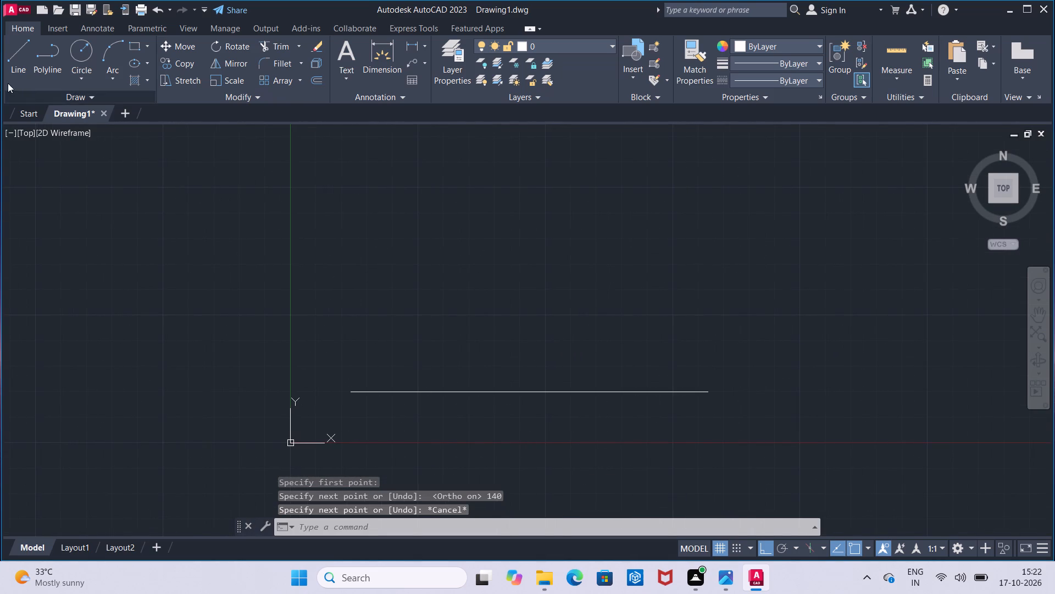
{"action": "left_click", "coordinate": [8, 78]}
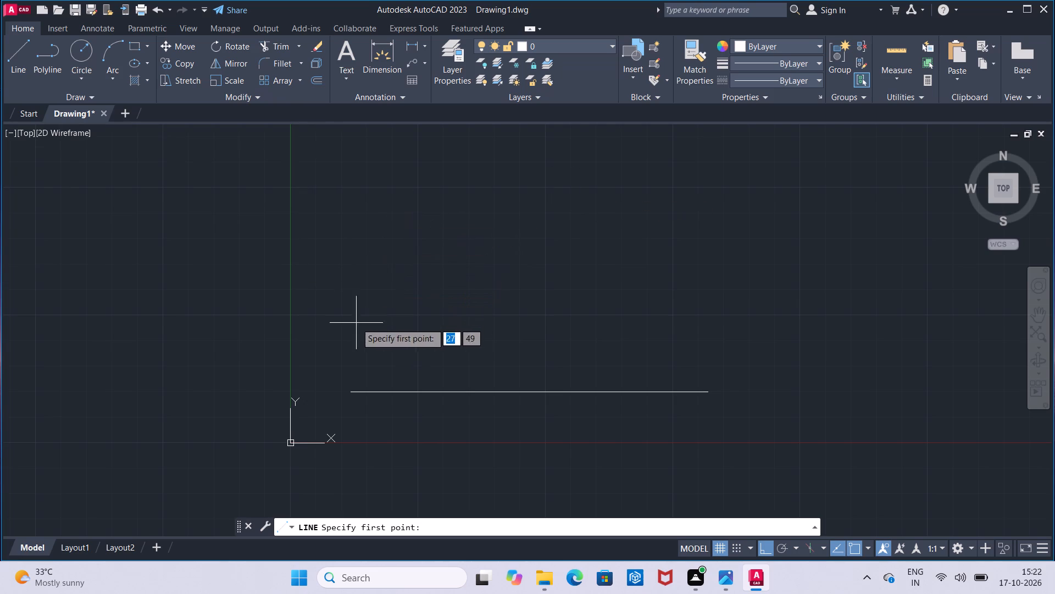
{"action": "left_click", "coordinate": [711, 390]}
{"action": "type", "text": "80"}
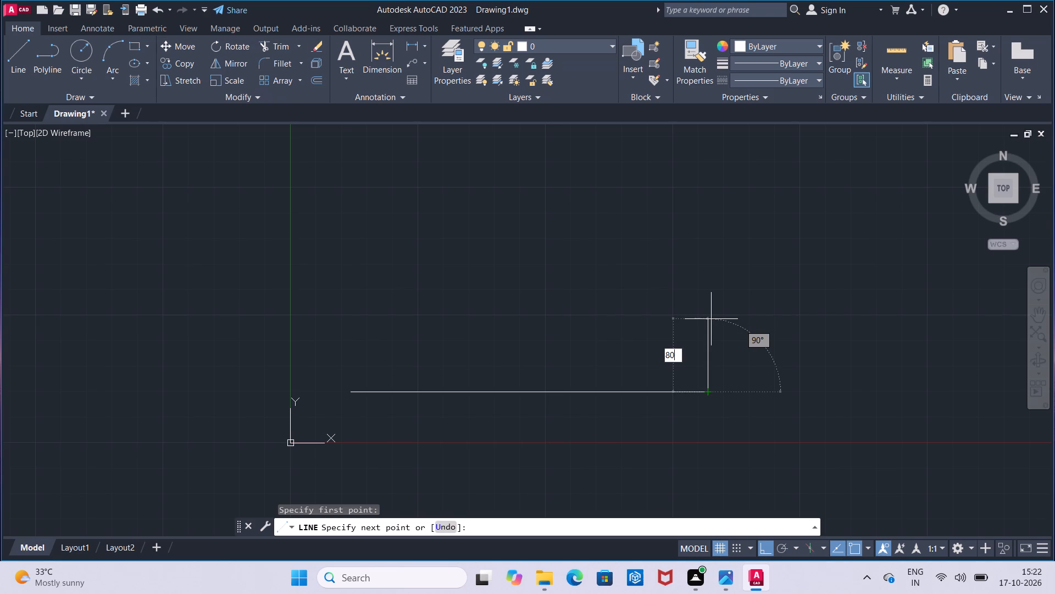
{"action": "key", "text": "Return"}
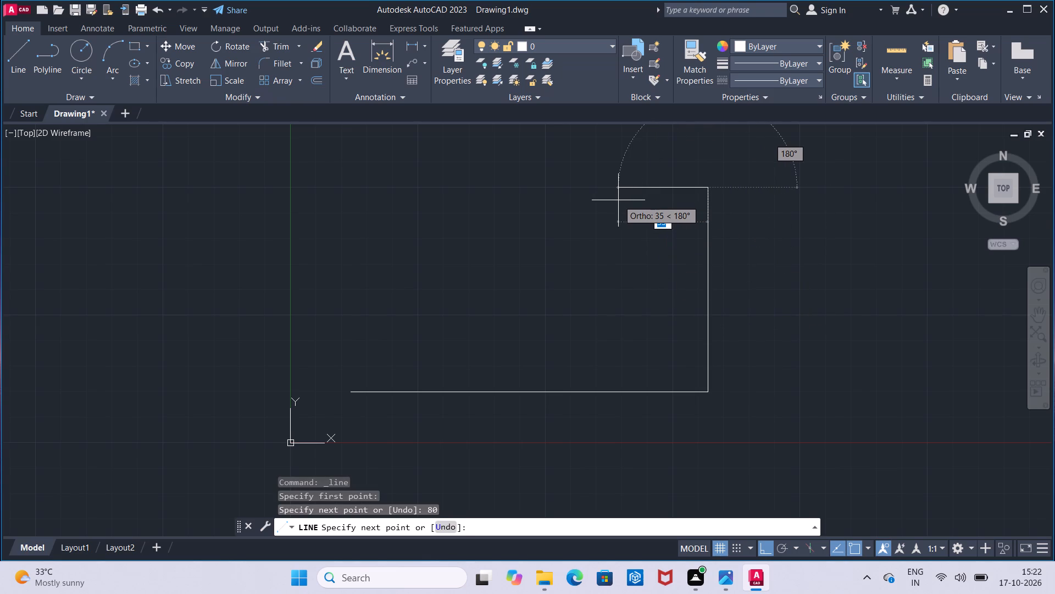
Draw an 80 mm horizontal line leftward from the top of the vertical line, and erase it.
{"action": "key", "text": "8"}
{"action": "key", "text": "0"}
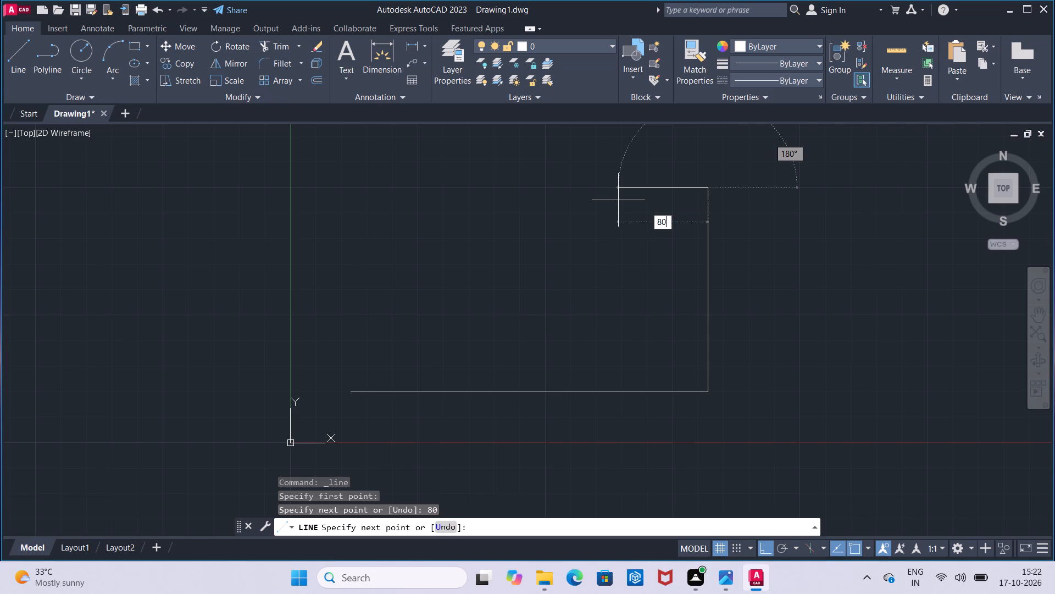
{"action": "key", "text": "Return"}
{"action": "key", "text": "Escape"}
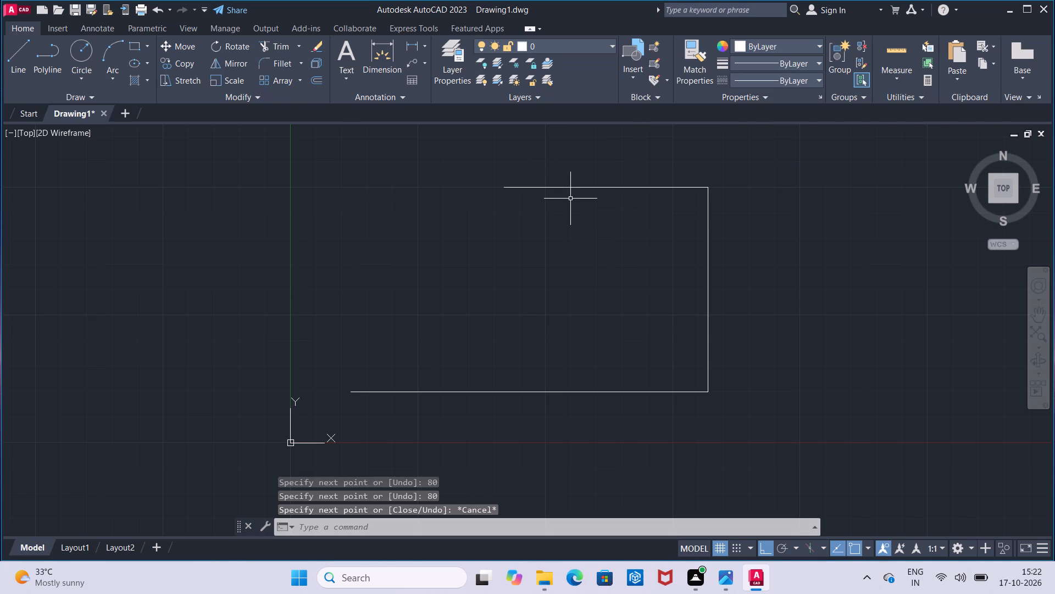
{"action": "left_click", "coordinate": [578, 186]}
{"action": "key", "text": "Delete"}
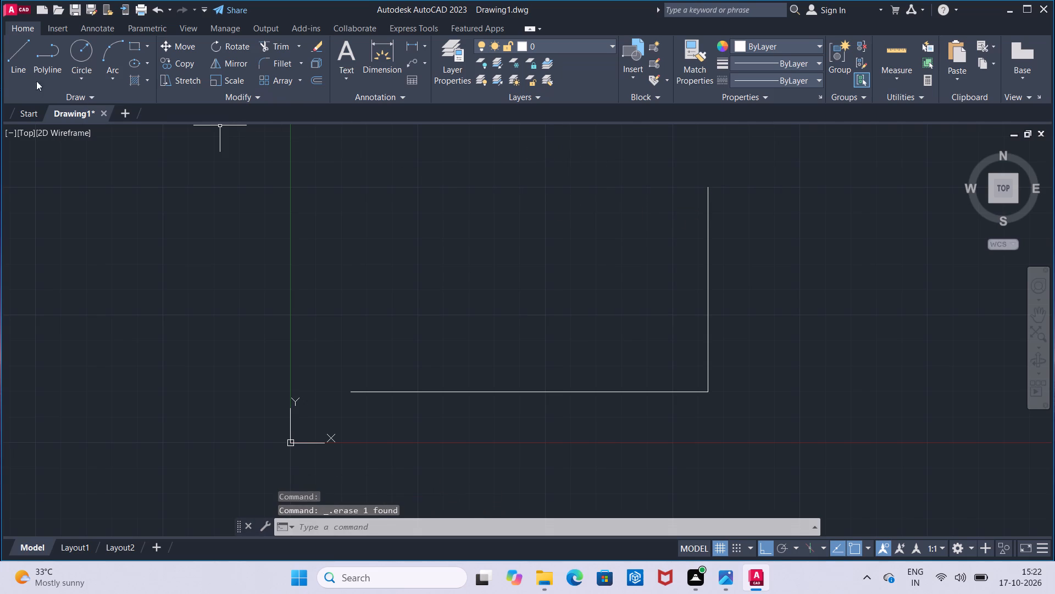
Draw a 140 mm horizontal line leftward from the top end of the 80 mm vertical line.
{"action": "left_click", "coordinate": [30, 73]}
{"action": "left_click", "coordinate": [707, 184]}
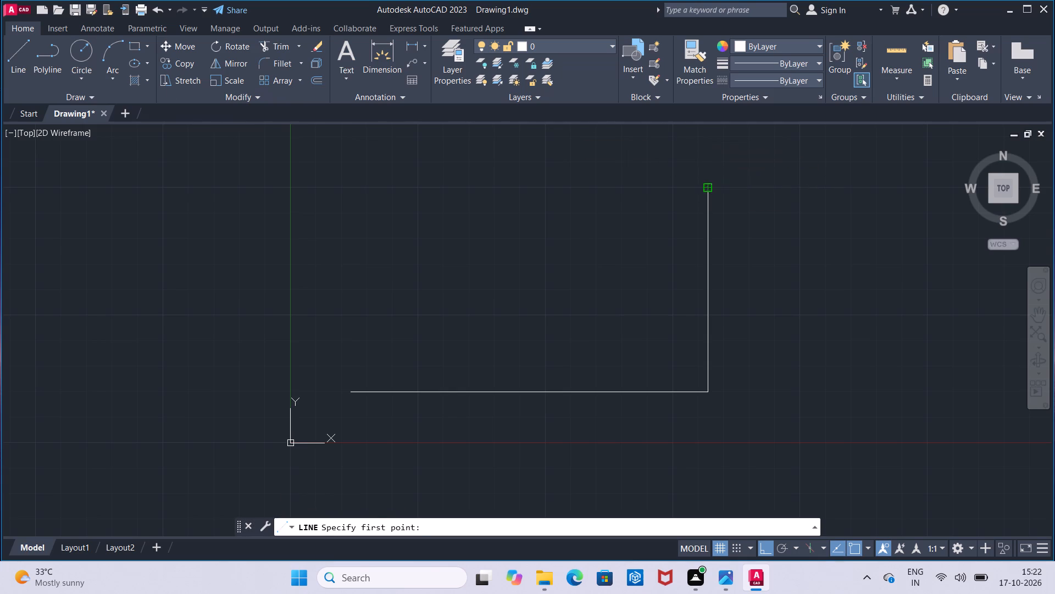
{"action": "type", "text": "140"}
{"action": "key", "text": "Return"}
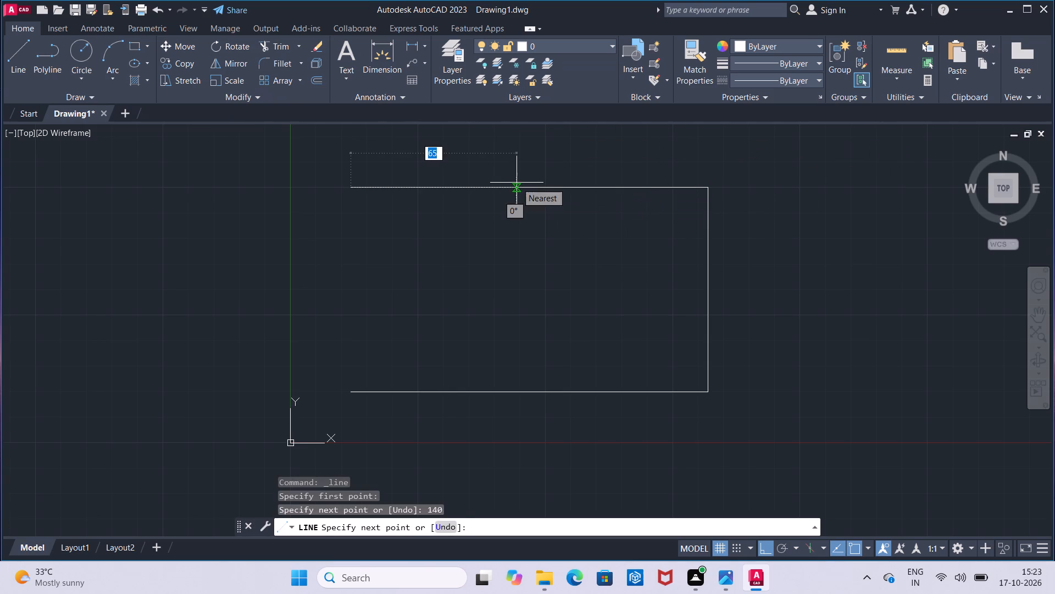
{"action": "key", "text": "Escape"}
Draw a 10 mm vertical line downward from the left end of the upper 140 mm line.
{"action": "left_click", "coordinate": [12, 82]}
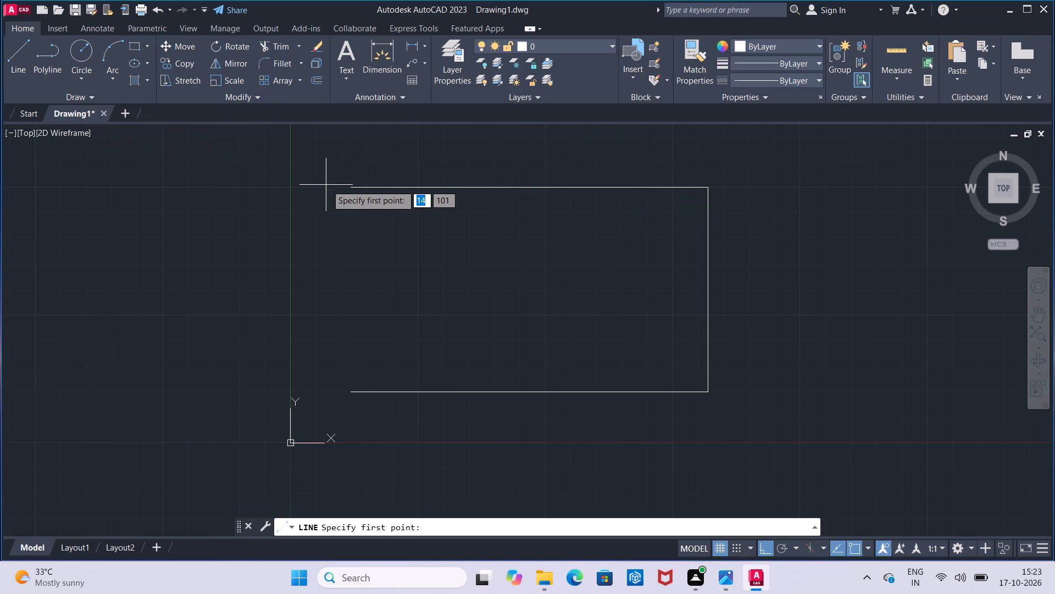
{"action": "left_click", "coordinate": [346, 187]}
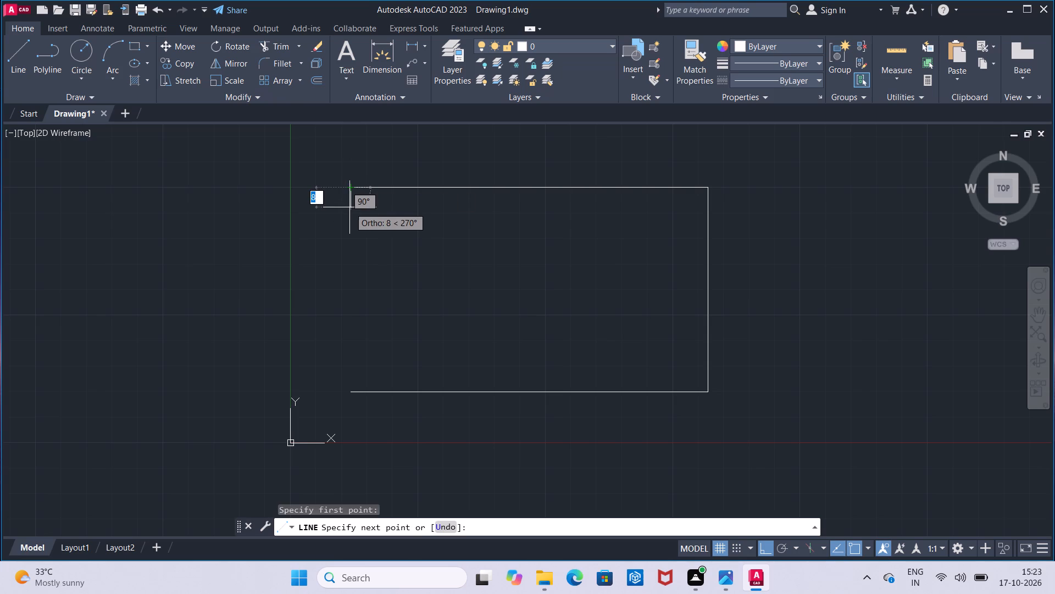
{"action": "type", "text": "10"}
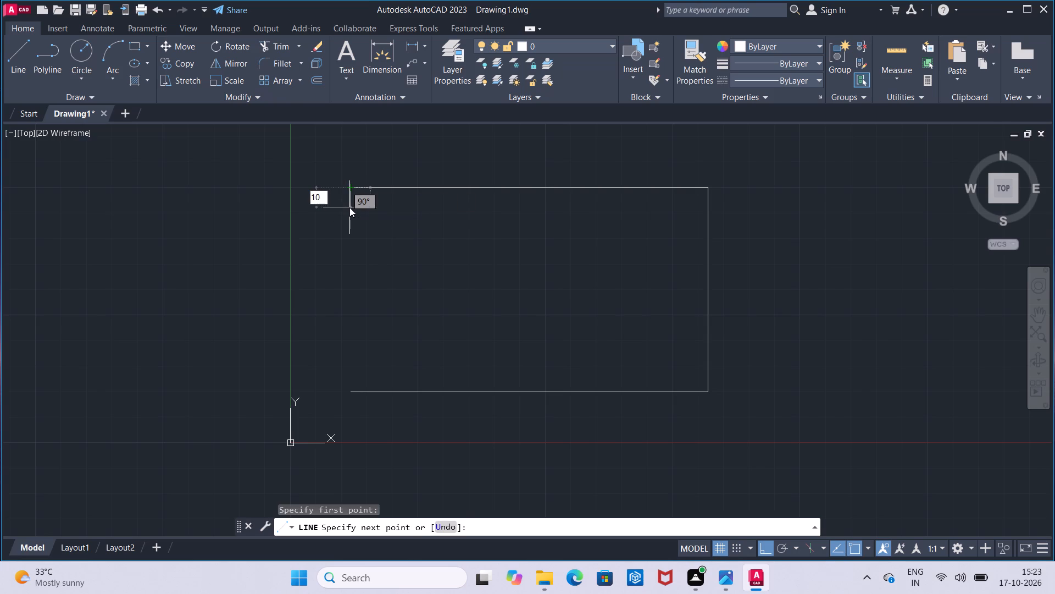
{"action": "key", "text": "Return"}
{"action": "key", "text": "Escape"}
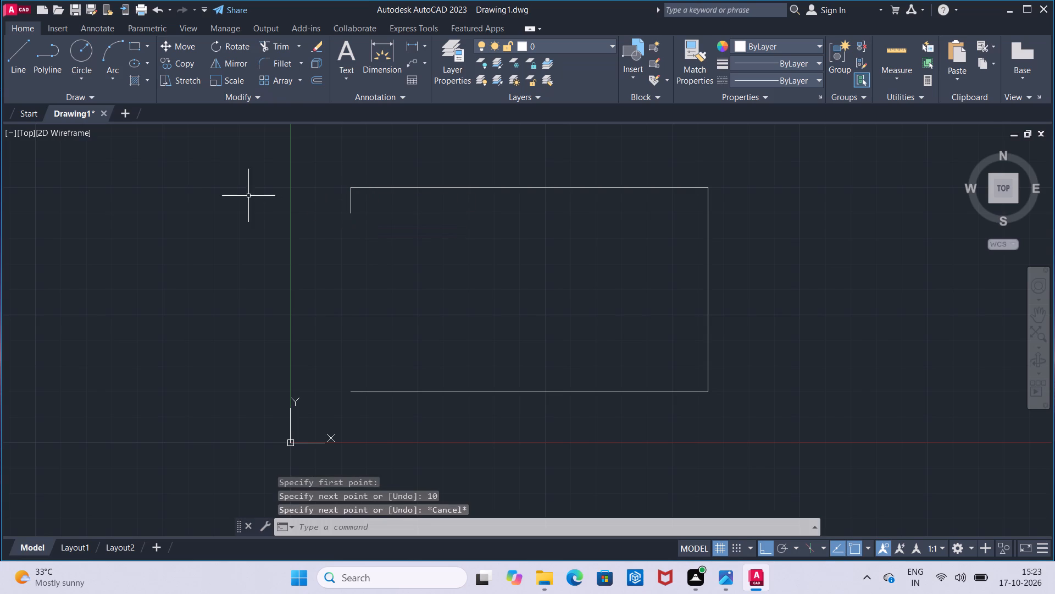
Draw a 10 mm vertical line upward from the left end of the lower 140 mm line.
{"action": "left_click", "coordinate": [13, 68]}
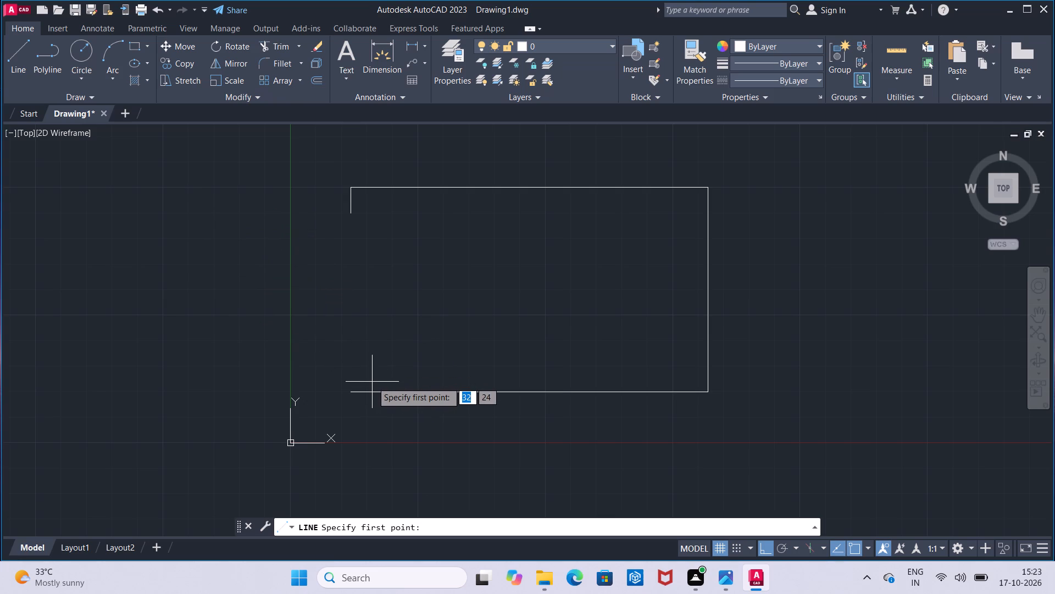
{"action": "left_click", "coordinate": [351, 388]}
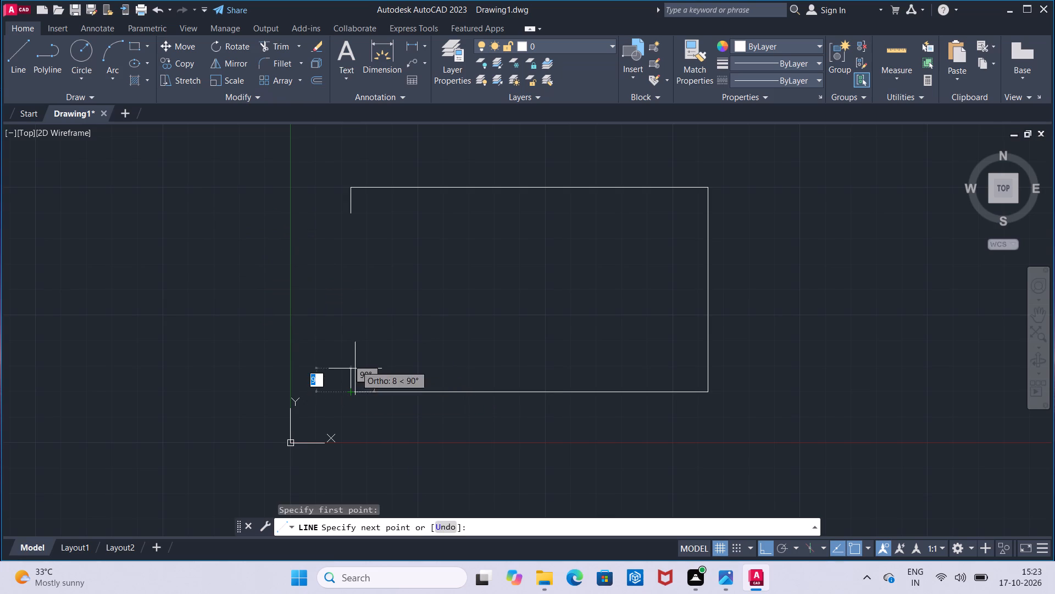
{"action": "type", "text": "10"}
{"action": "key", "text": "Return"}
{"action": "key", "text": "Escape"}
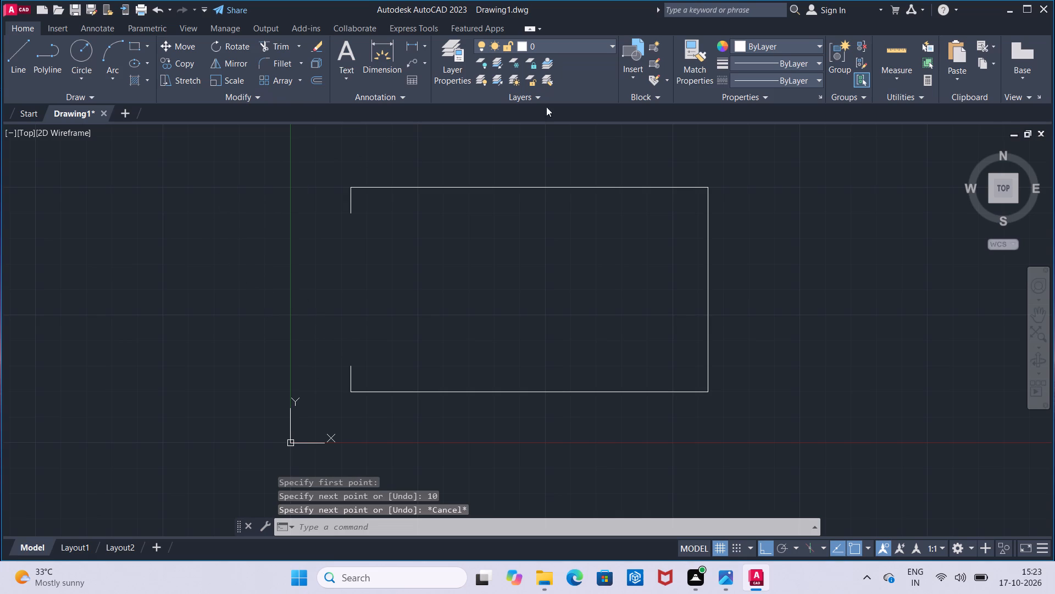
Load the CENTER linetype from acadiso.lin into the drawing and close the Linetype Manager.
{"action": "left_click", "coordinate": [808, 75]}
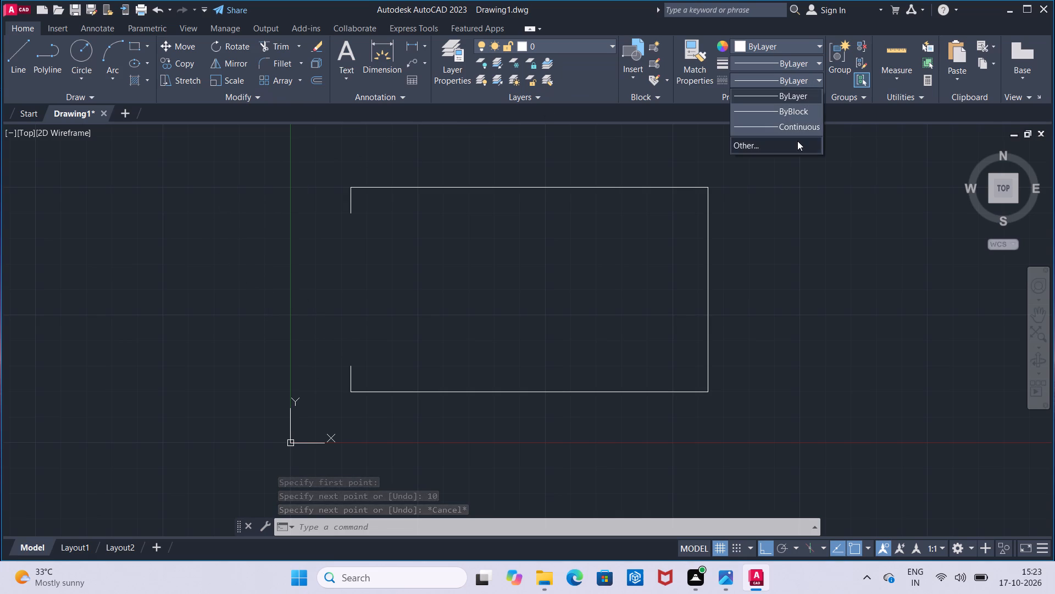
{"action": "left_click", "coordinate": [797, 141]}
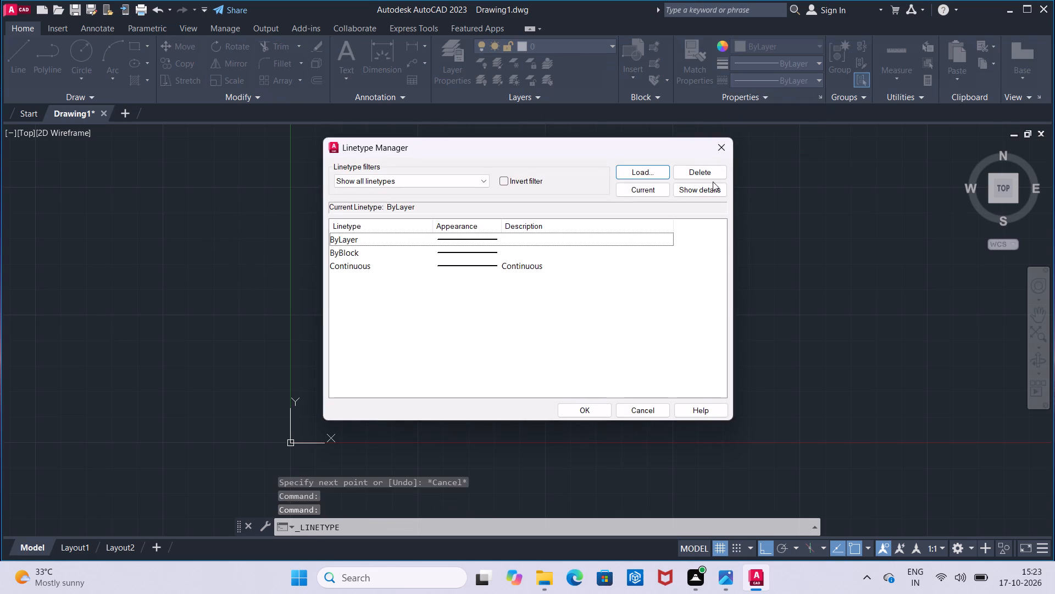
{"action": "left_click", "coordinate": [643, 178]}
{"action": "scroll", "coordinate": [603, 237], "scroll_direction": "down", "scroll_amount": 1}
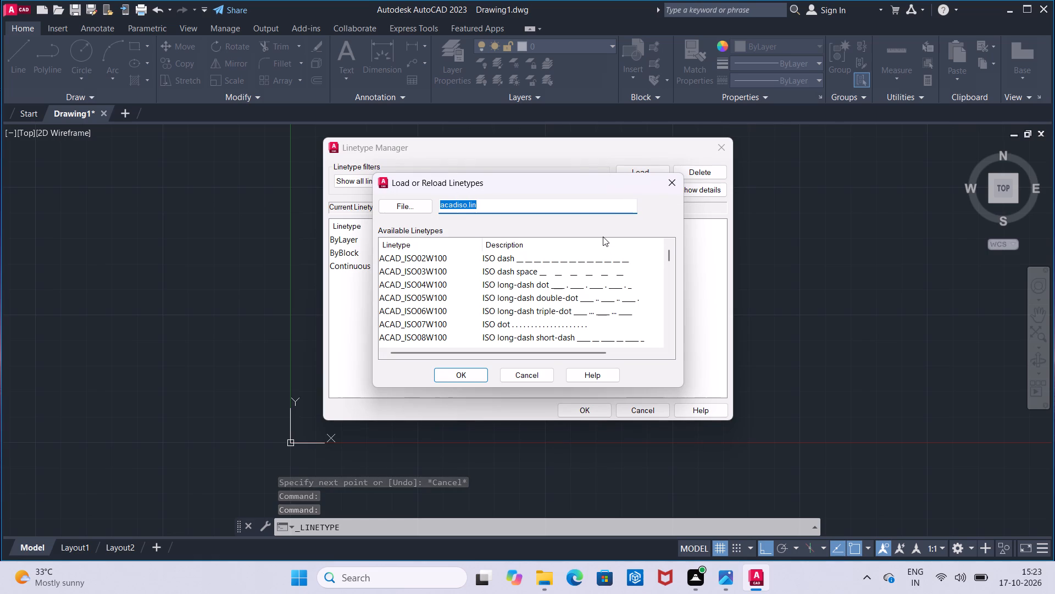
{"action": "scroll", "coordinate": [603, 237], "scroll_direction": "down", "scroll_amount": 6}
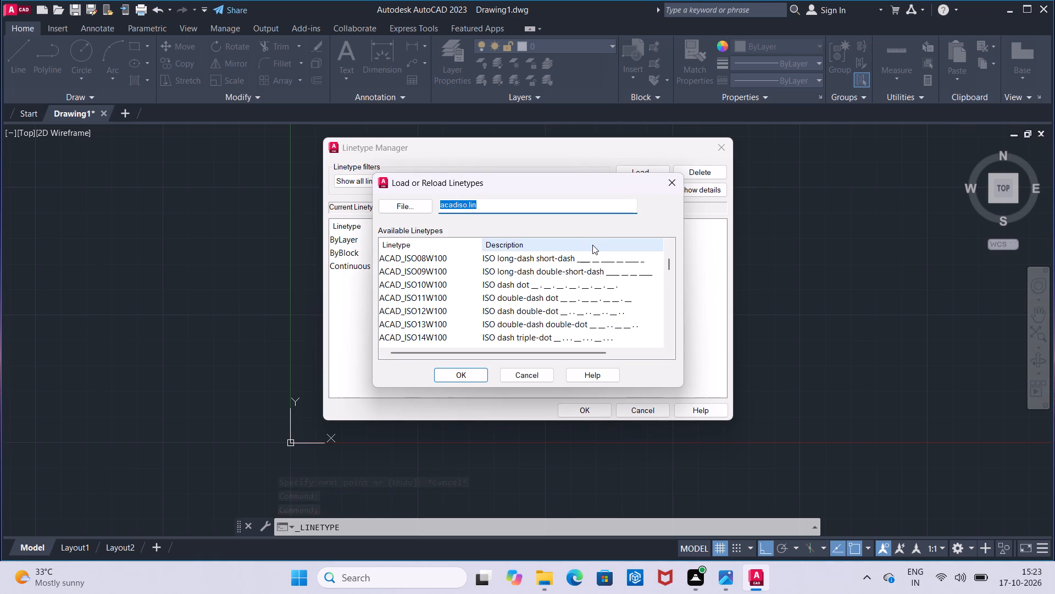
{"action": "scroll", "coordinate": [592, 245], "scroll_direction": "down", "scroll_amount": 2}
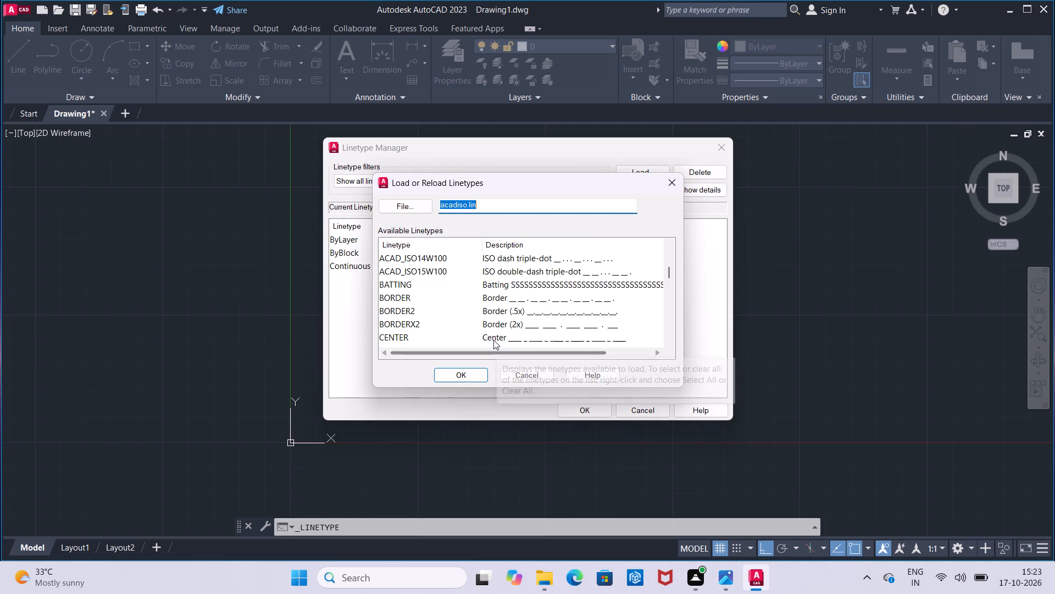
{"action": "left_click", "coordinate": [493, 340]}
{"action": "left_click", "coordinate": [477, 377]}
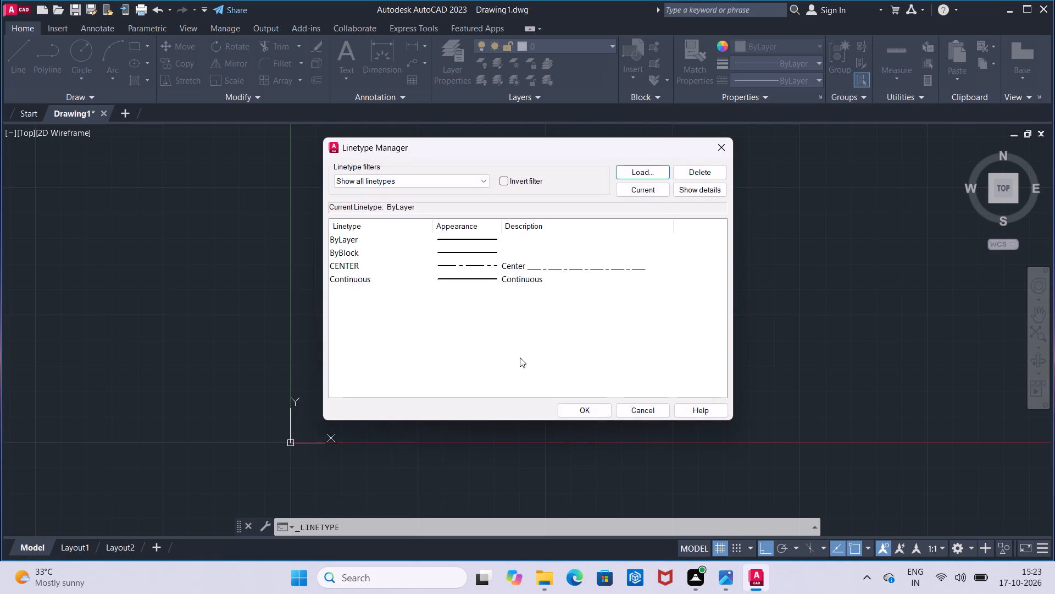
{"action": "left_click", "coordinate": [572, 401]}
{"action": "left_click", "coordinate": [578, 406]}
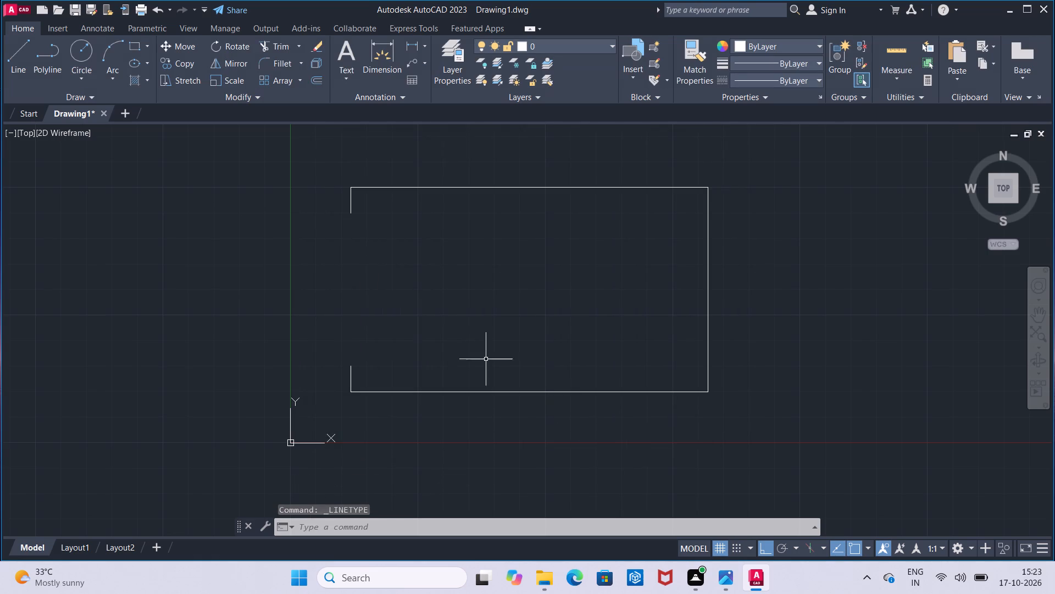
Draw a vertical line joining the free ends of the two 10 mm lines to close the outline's left side.
{"action": "left_click", "coordinate": [6, 64]}
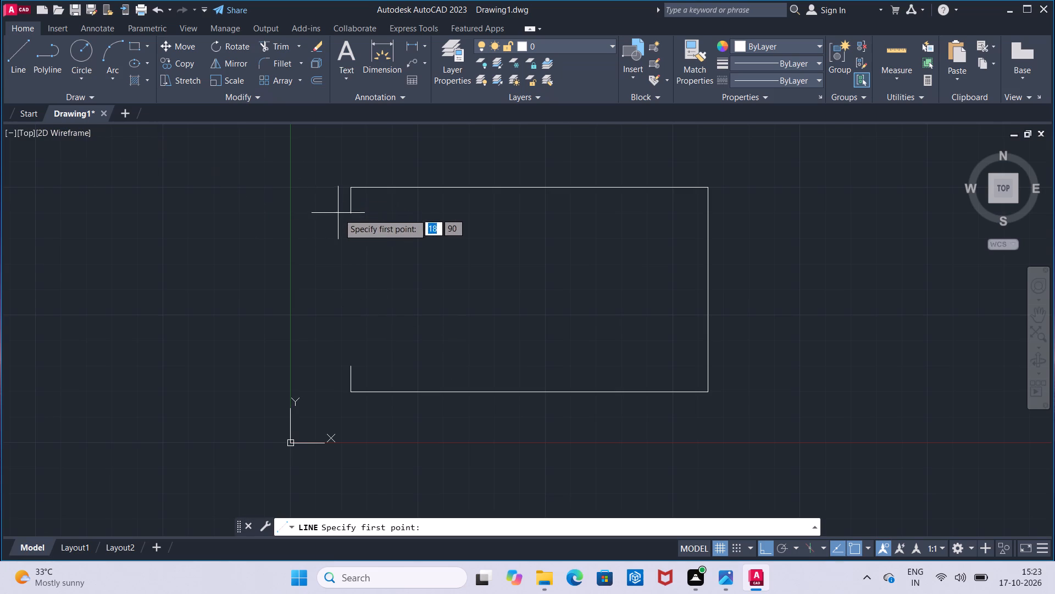
{"action": "left_click", "coordinate": [348, 213]}
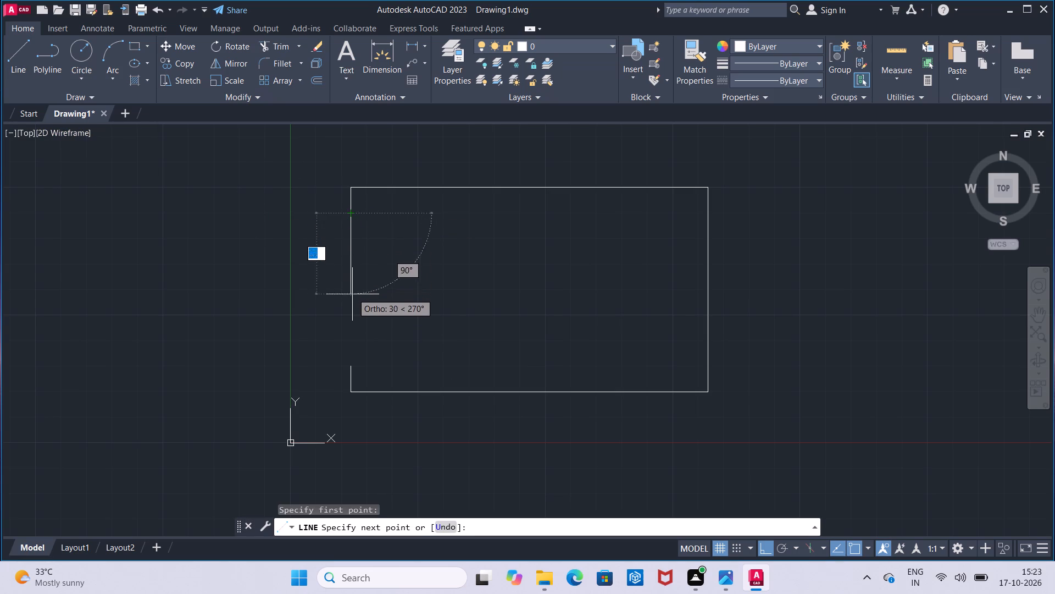
{"action": "left_click", "coordinate": [352, 360]}
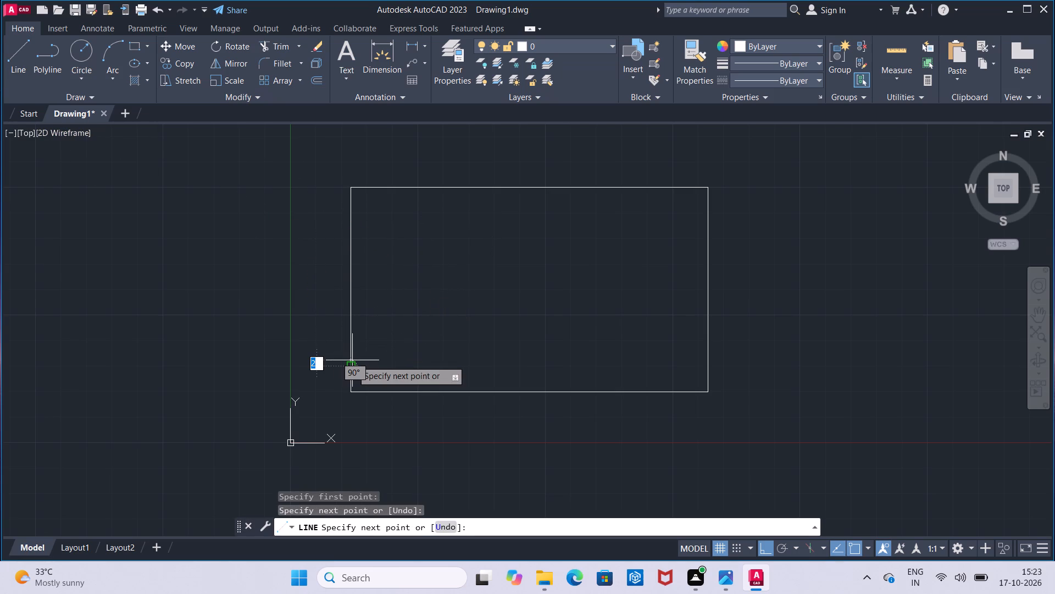
{"action": "key", "text": "Escape"}
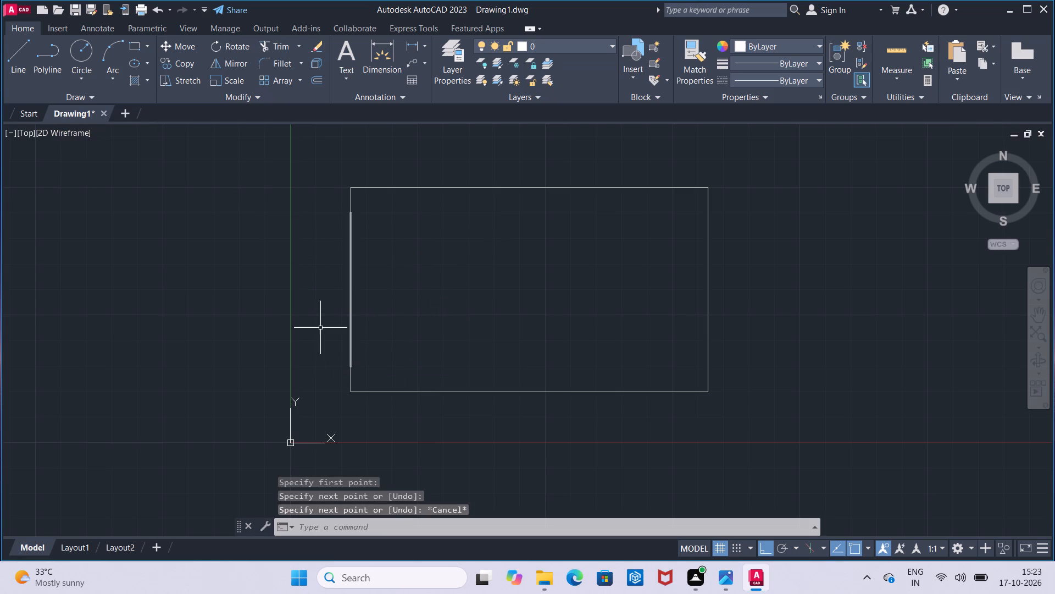
Draw a circle of radius 30 mm centred on the midpoint of the outline's left side.
{"action": "left_click", "coordinate": [90, 61]}
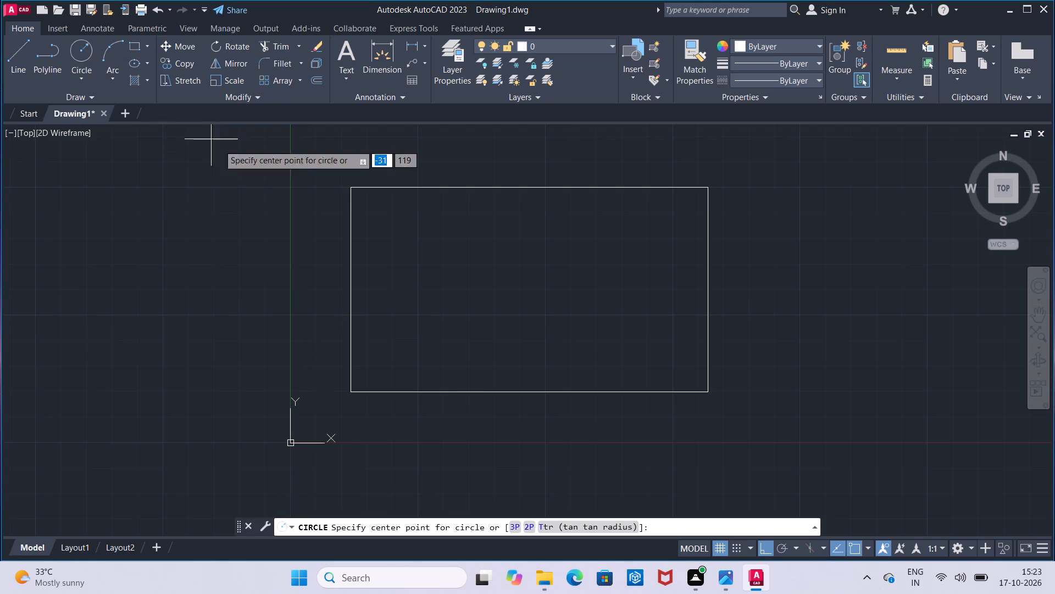
{"action": "left_click", "coordinate": [350, 288]}
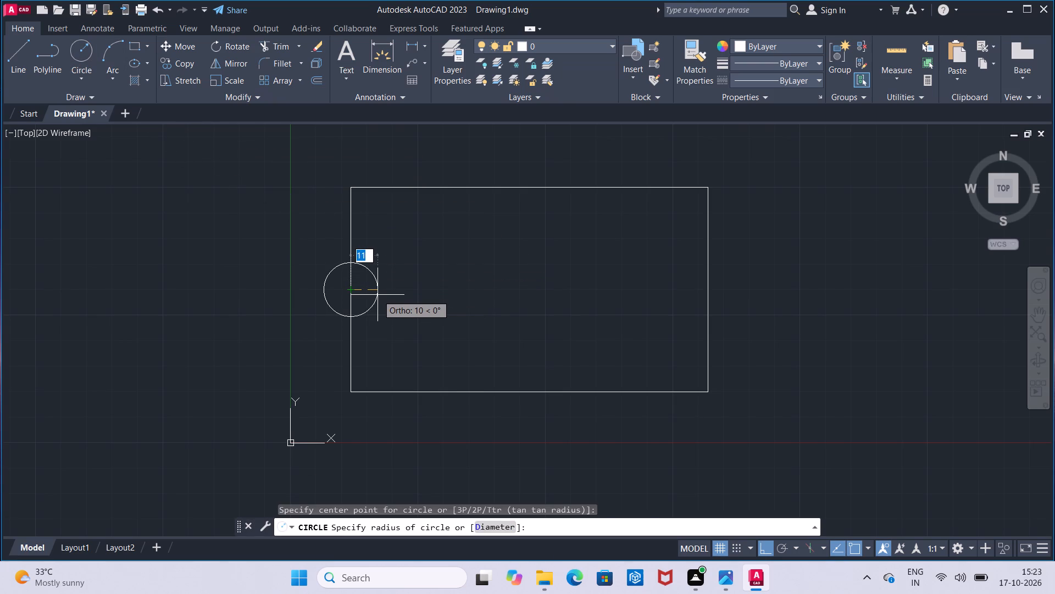
{"action": "key", "text": "3"}
{"action": "key", "text": "0"}
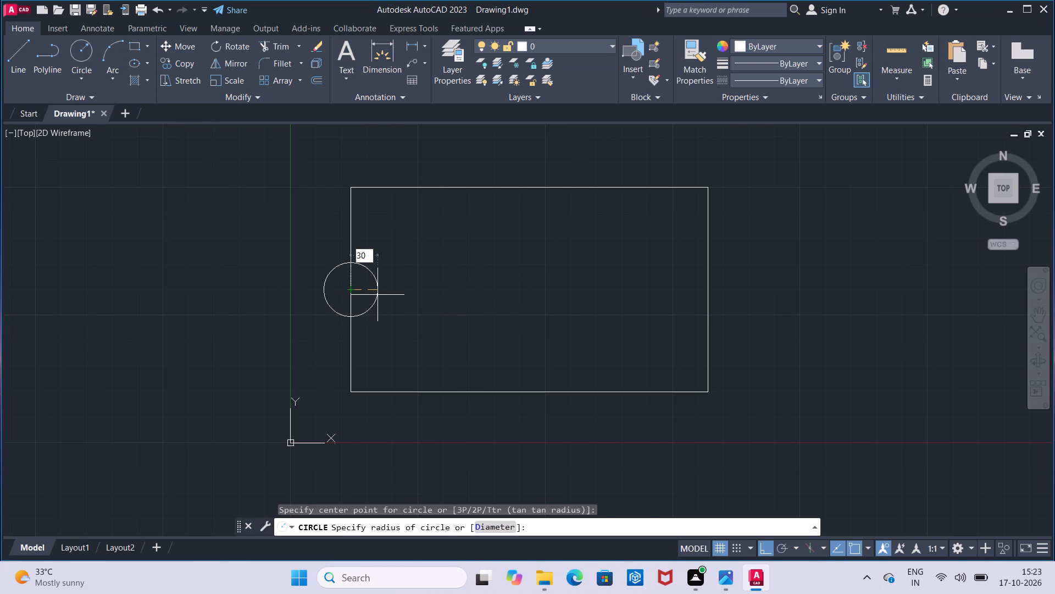
{"action": "key", "text": "Return"}
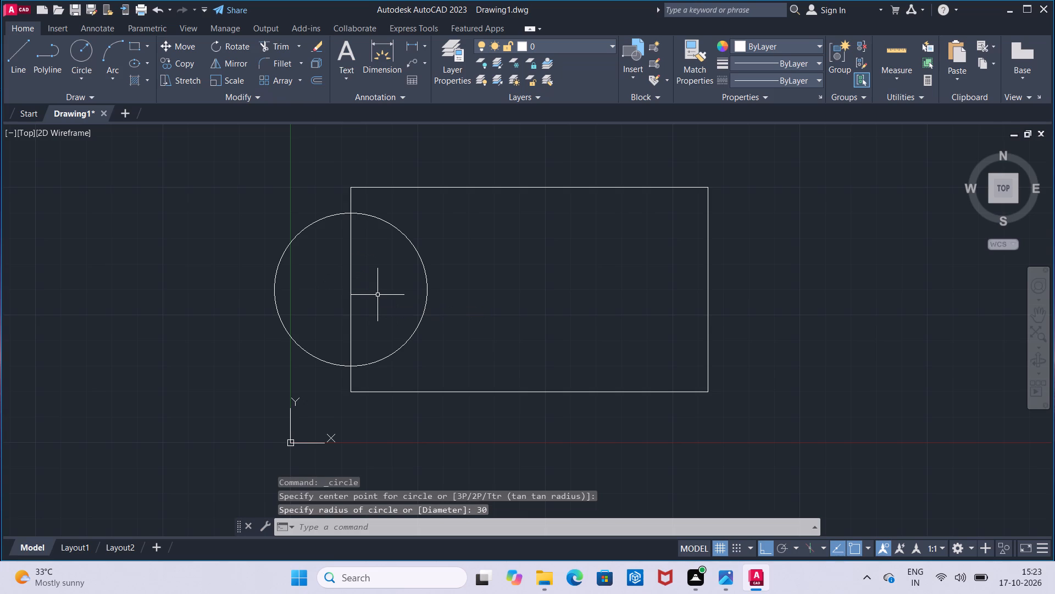
{"action": "key", "text": "Escape"}
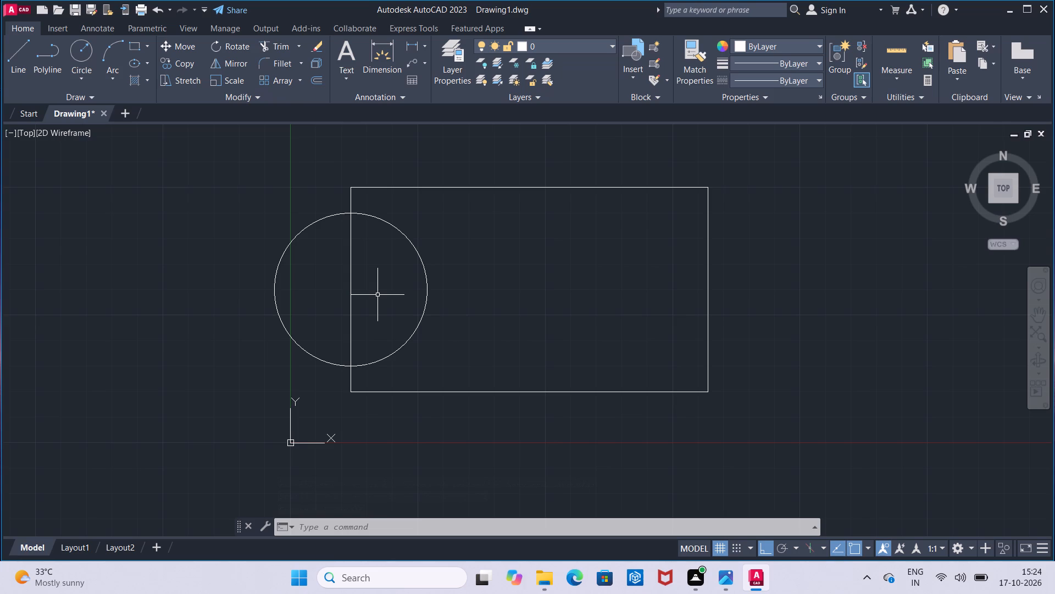
{"action": "key", "text": "Escape"}
Trim away the circle's outer half and the part of the left side inside the circle, leaving a semicircular cutout.
{"action": "left_click", "coordinate": [273, 44]}
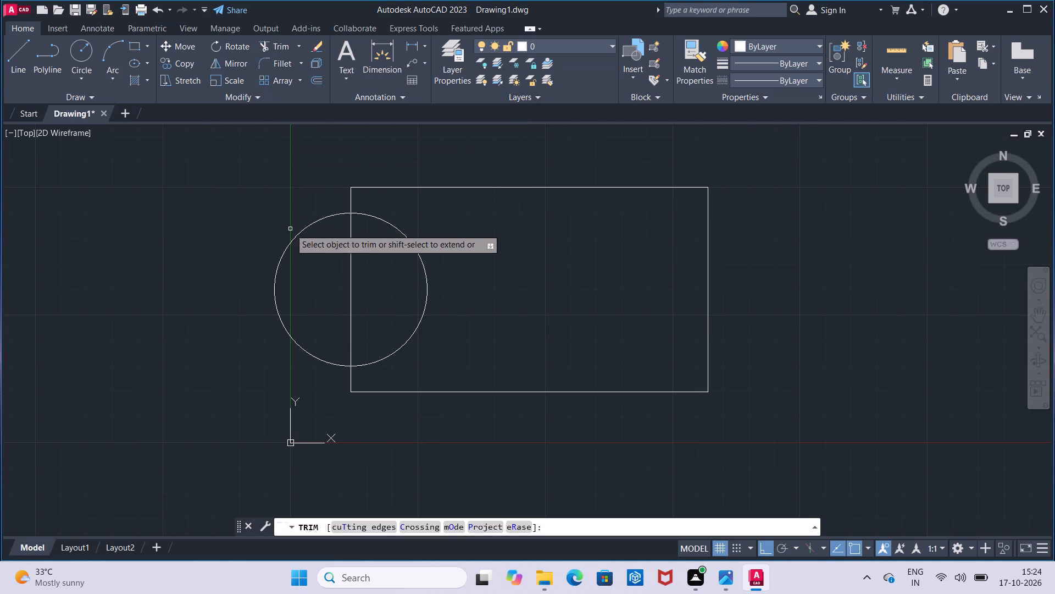
{"action": "left_click", "coordinate": [293, 243]}
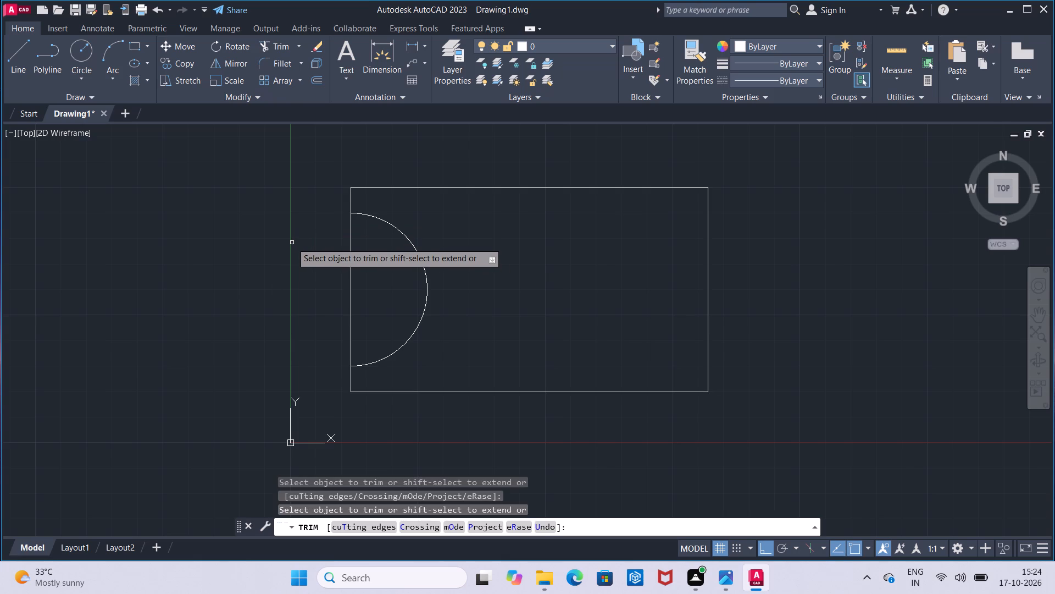
{"action": "left_click", "coordinate": [351, 280]}
{"action": "key", "text": "Escape"}
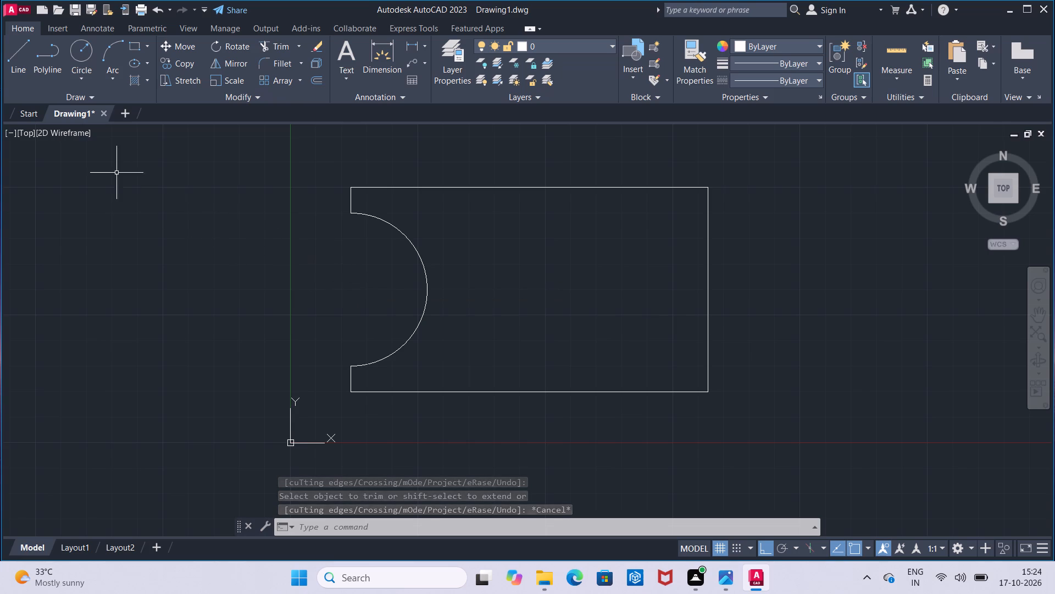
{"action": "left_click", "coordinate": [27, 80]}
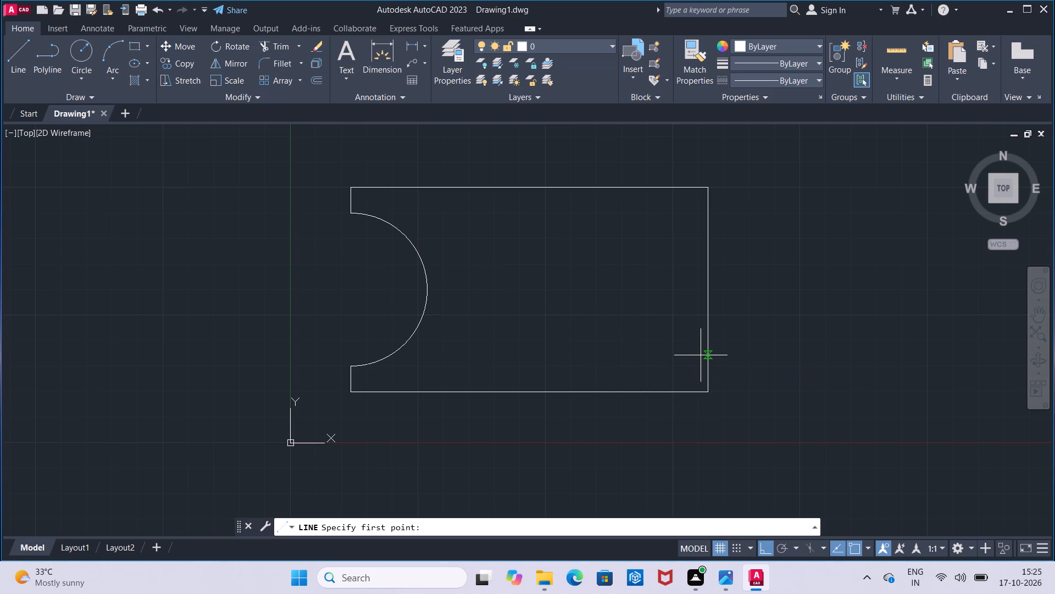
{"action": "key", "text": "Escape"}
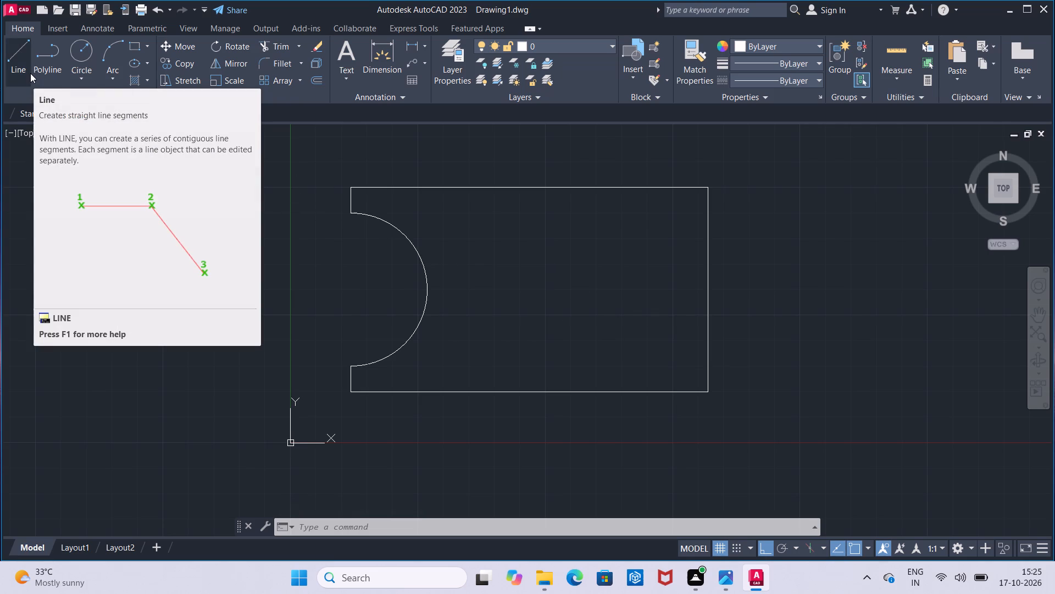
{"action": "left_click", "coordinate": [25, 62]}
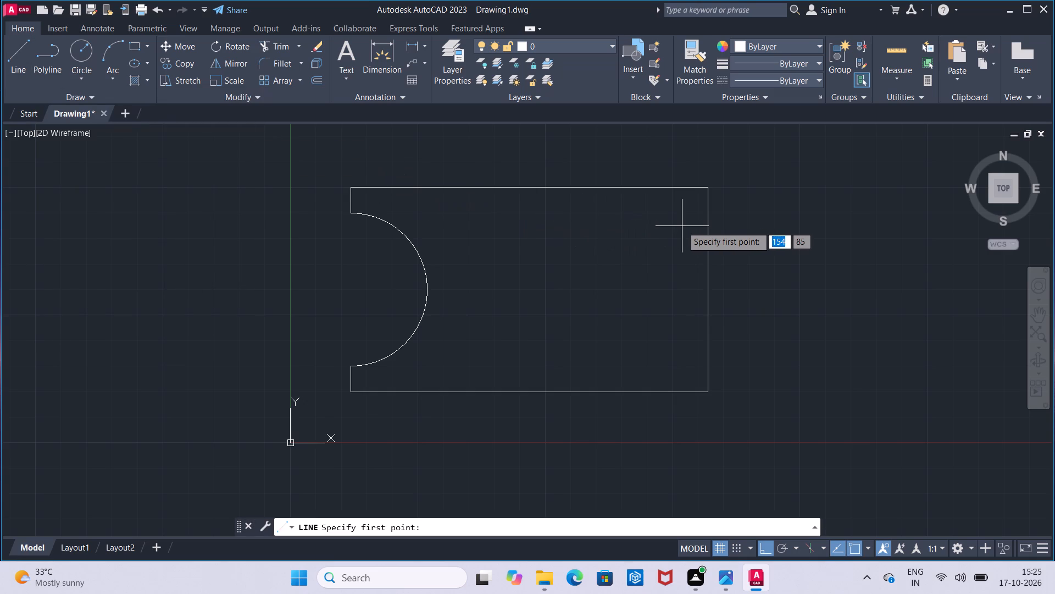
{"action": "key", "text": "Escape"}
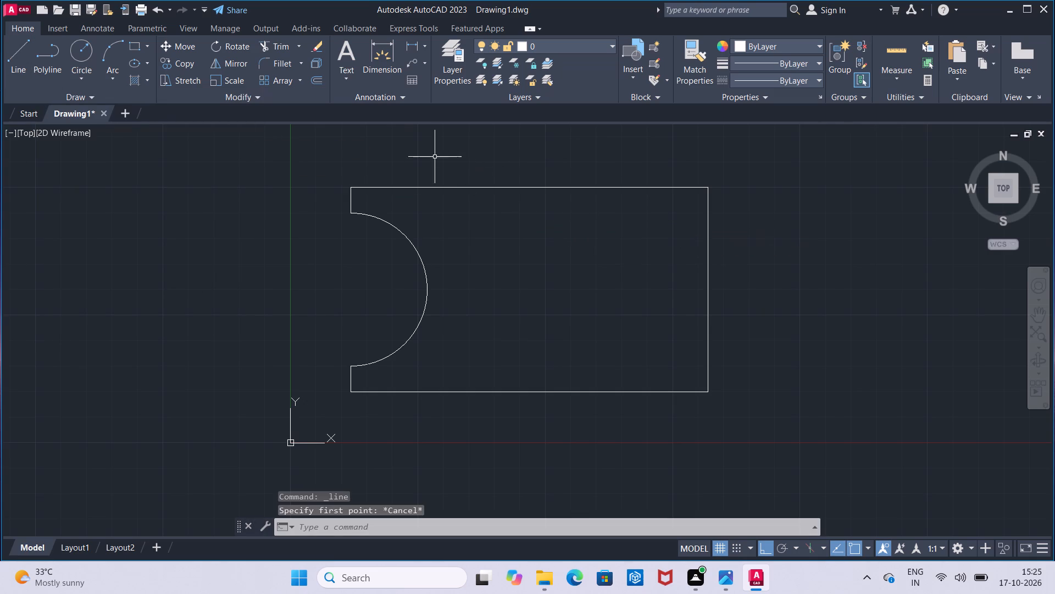
Offset the outline's top and bottom 140 mm lines inward by 20 mm each.
{"action": "left_click", "coordinate": [318, 85]}
{"action": "left_click", "coordinate": [541, 189]}
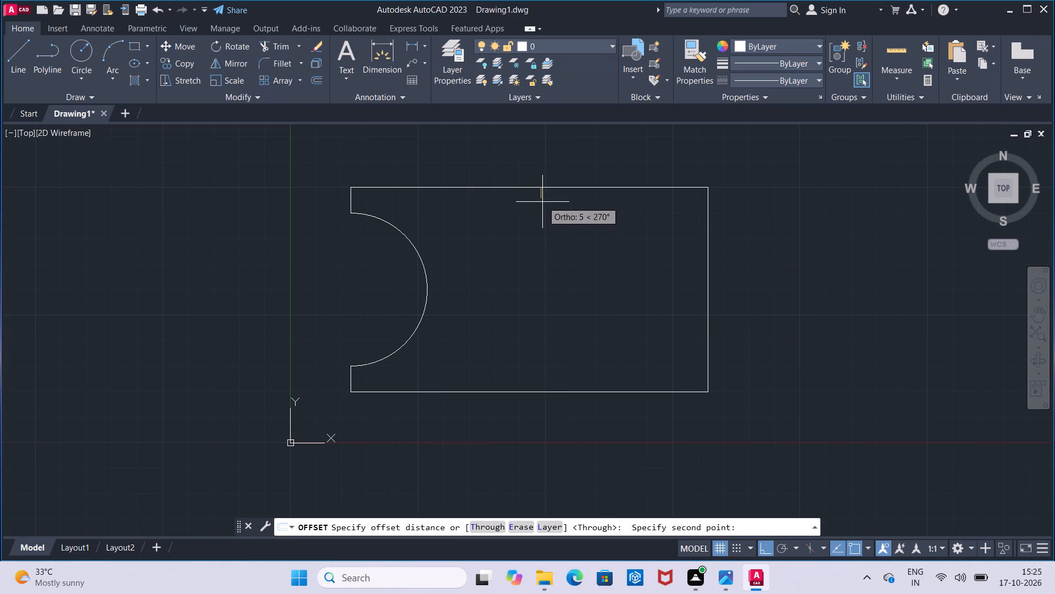
{"action": "key", "text": "2"}
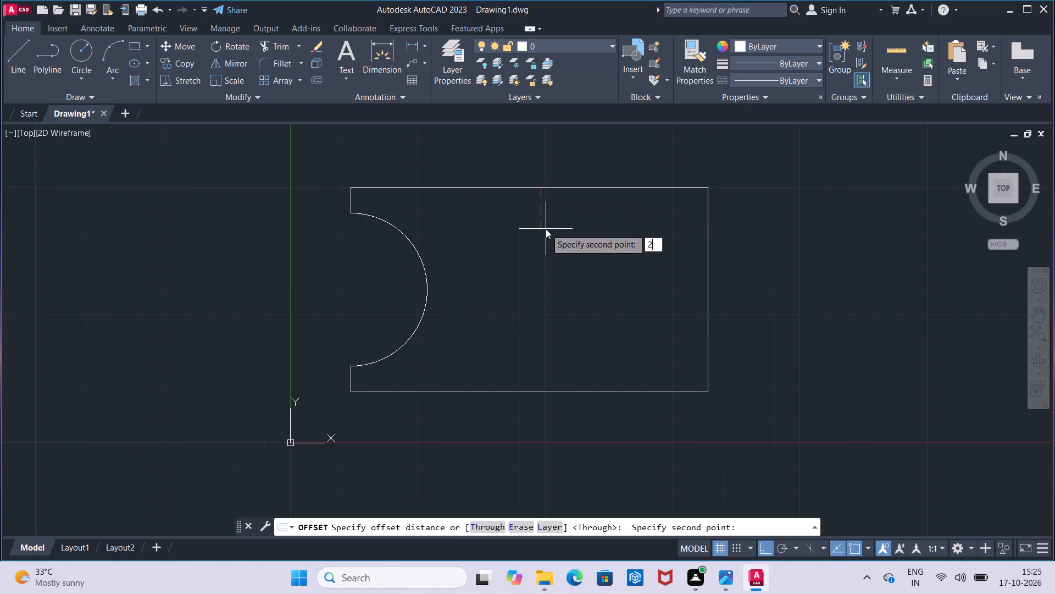
{"action": "key", "text": "0"}
{"action": "key", "text": "Return"}
{"action": "left_click", "coordinate": [546, 187]}
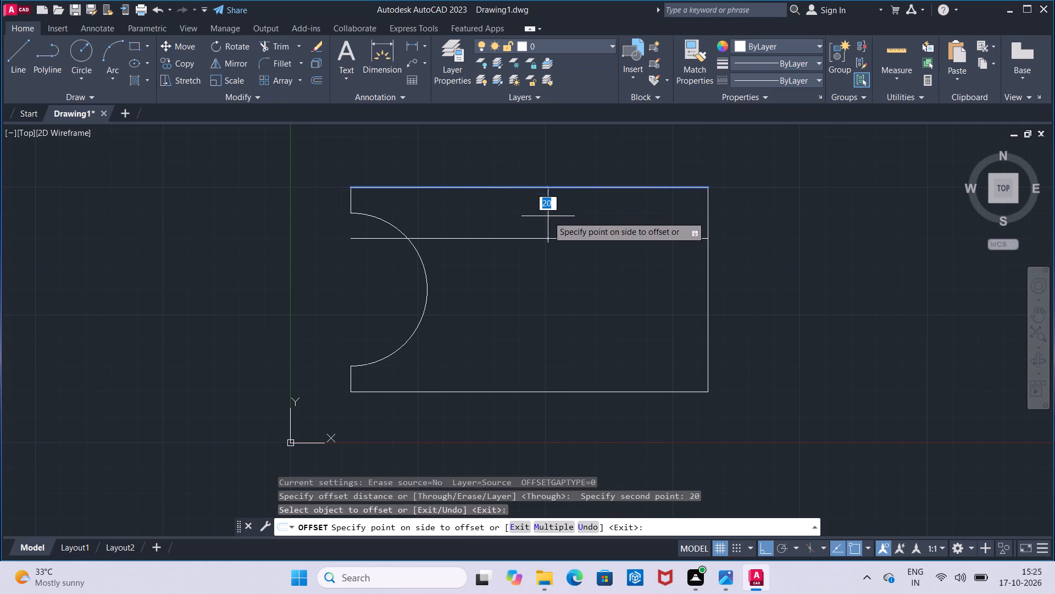
{"action": "left_click", "coordinate": [548, 217]}
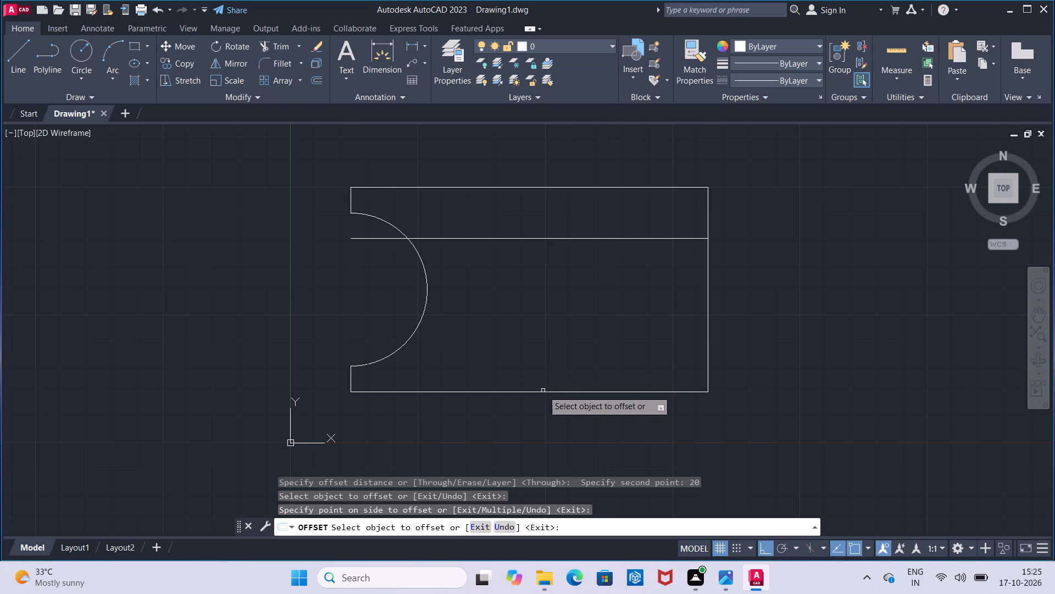
{"action": "left_click", "coordinate": [543, 391]}
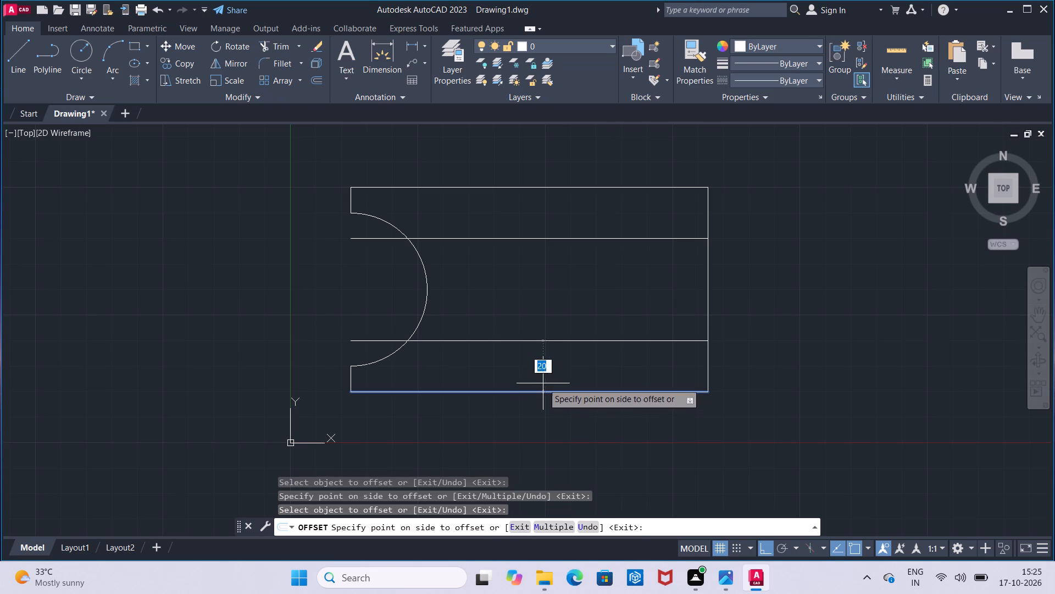
{"action": "left_click", "coordinate": [543, 383]}
{"action": "key", "text": "Escape"}
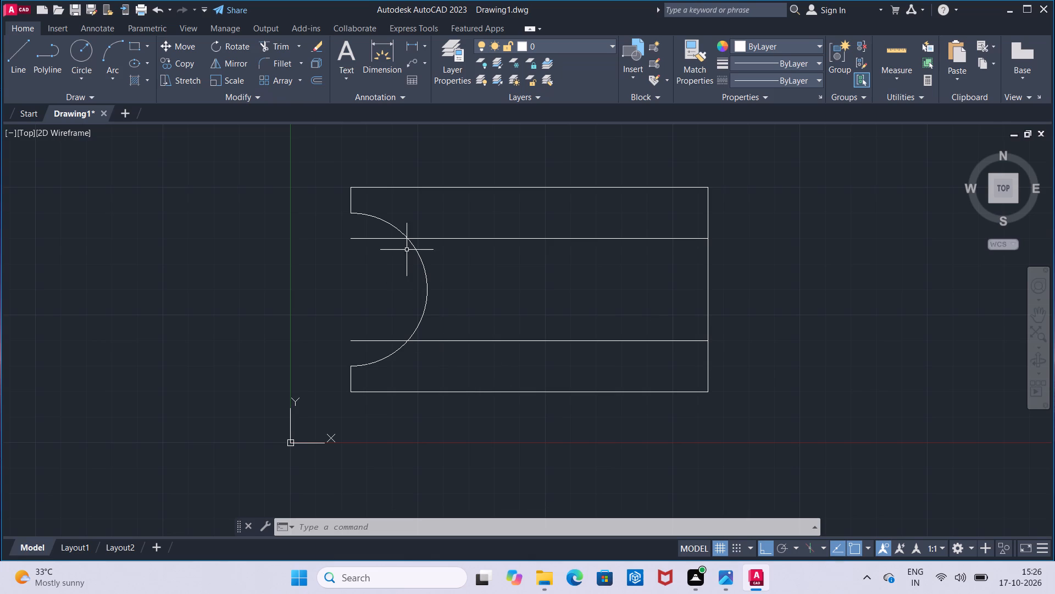
Offset the outline's right side 70 mm inward toward the semicircular cutout.
{"action": "left_click", "coordinate": [321, 80]}
{"action": "left_click", "coordinate": [709, 285]}
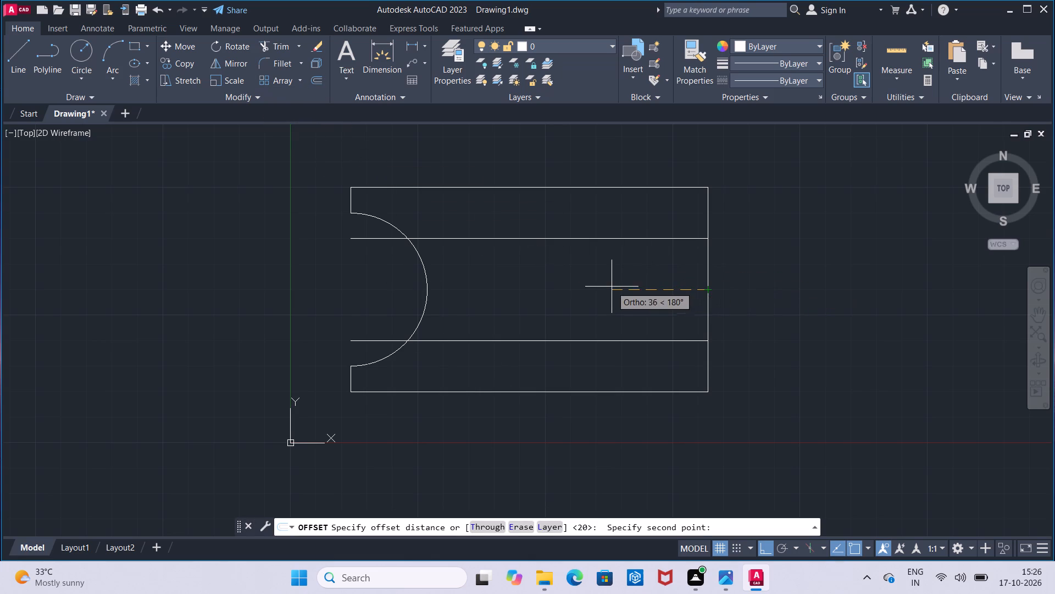
{"action": "type", "text": "70"}
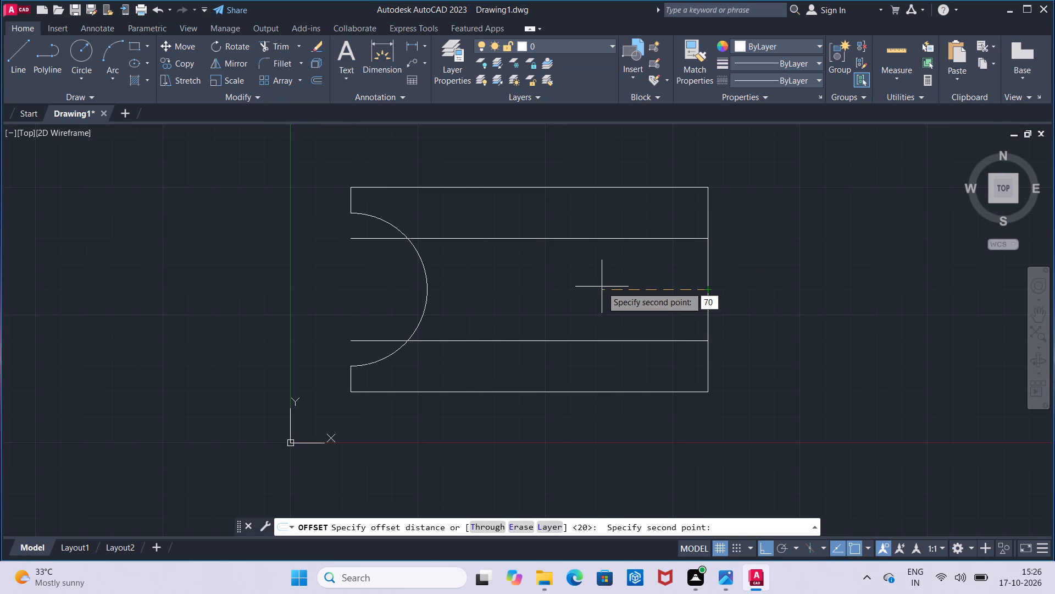
{"action": "key", "text": "Return"}
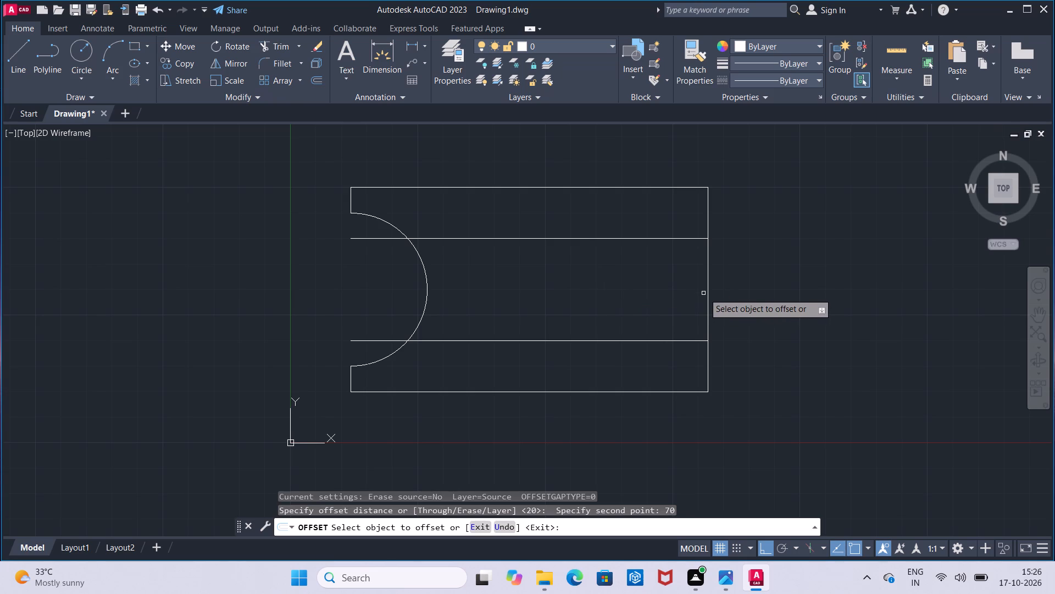
{"action": "left_click", "coordinate": [707, 295]}
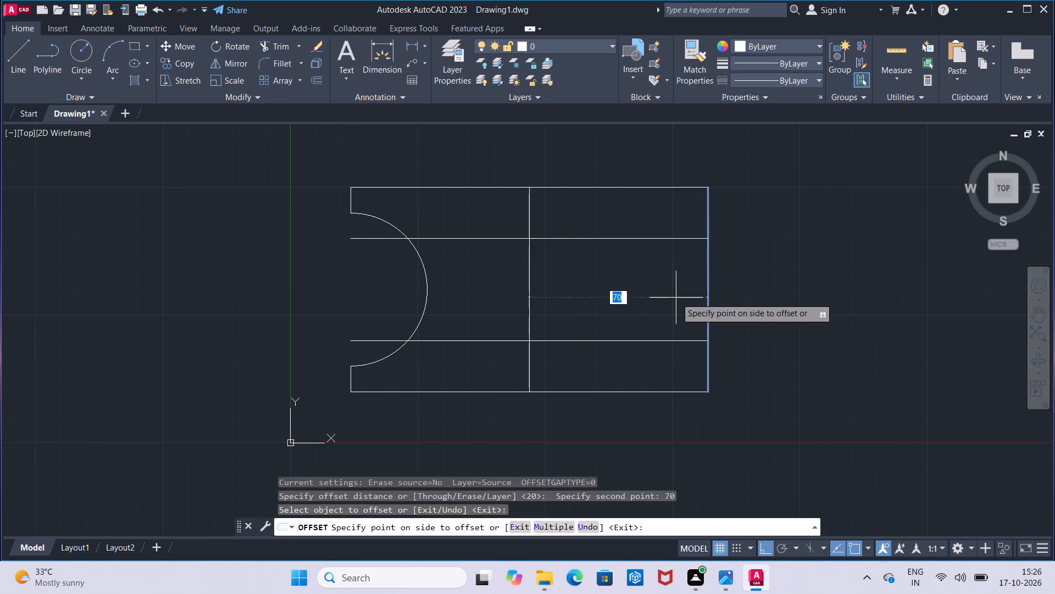
{"action": "left_click", "coordinate": [676, 298]}
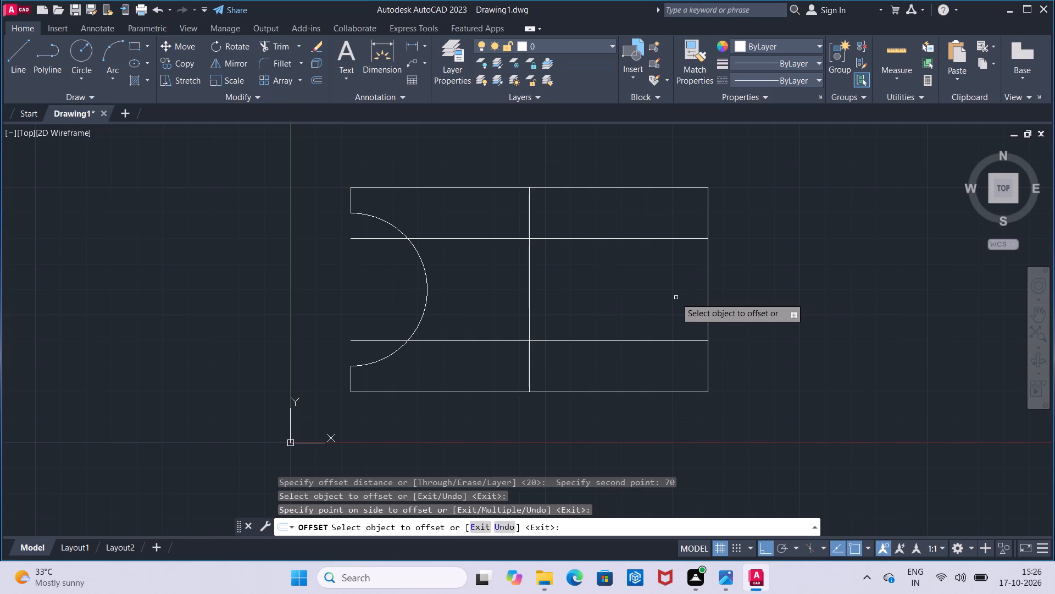
{"action": "key", "text": "Escape"}
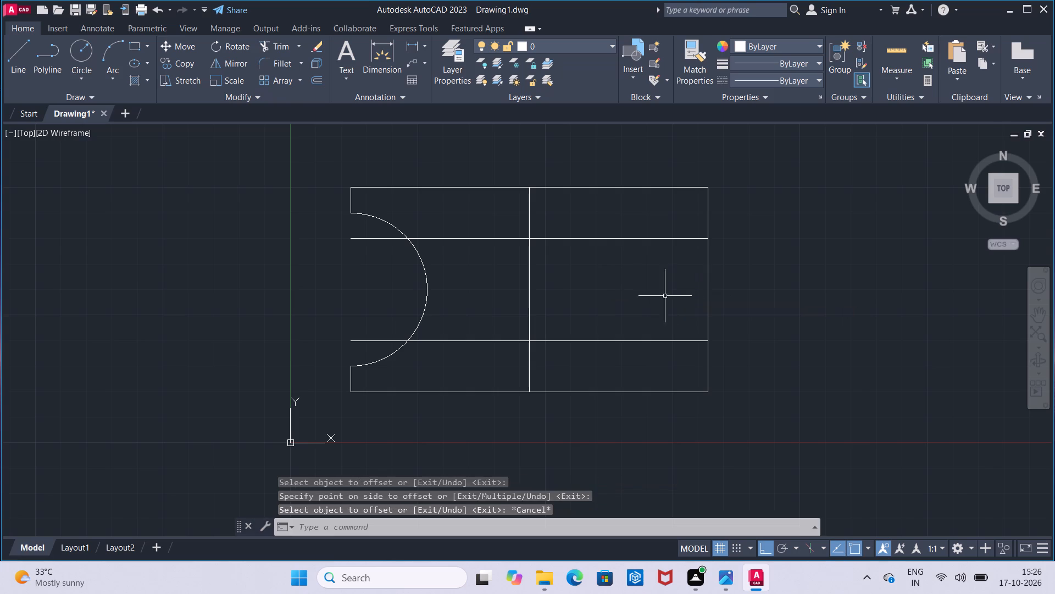
Trim both inner horizontal lines left of the inner vertical line, and the vertical's portion between them, leaving two 70 by 20 mm corner rectangles.
{"action": "left_click", "coordinate": [261, 42]}
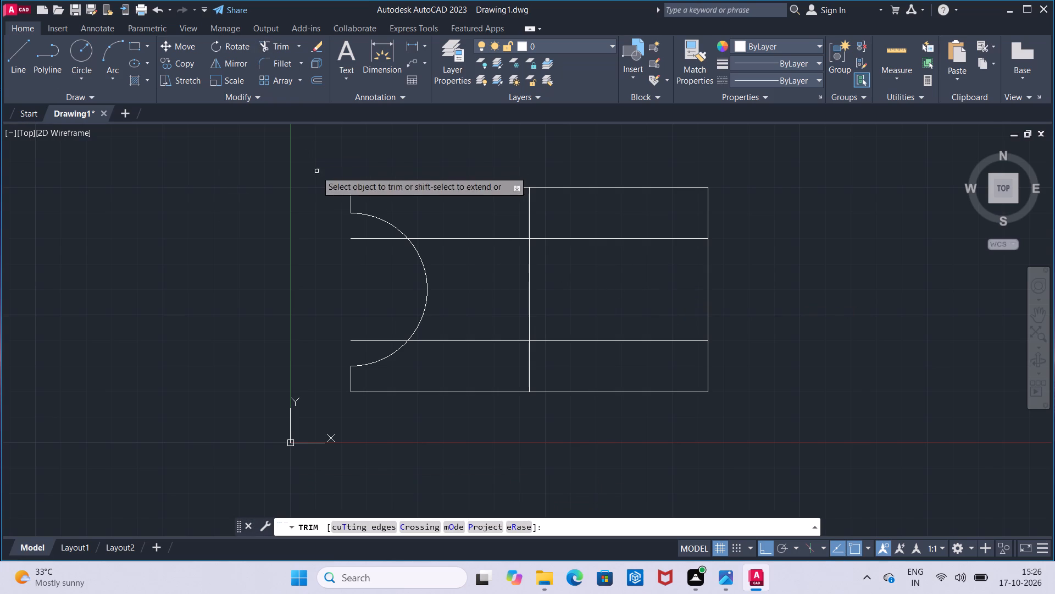
{"action": "left_click", "coordinate": [367, 239]}
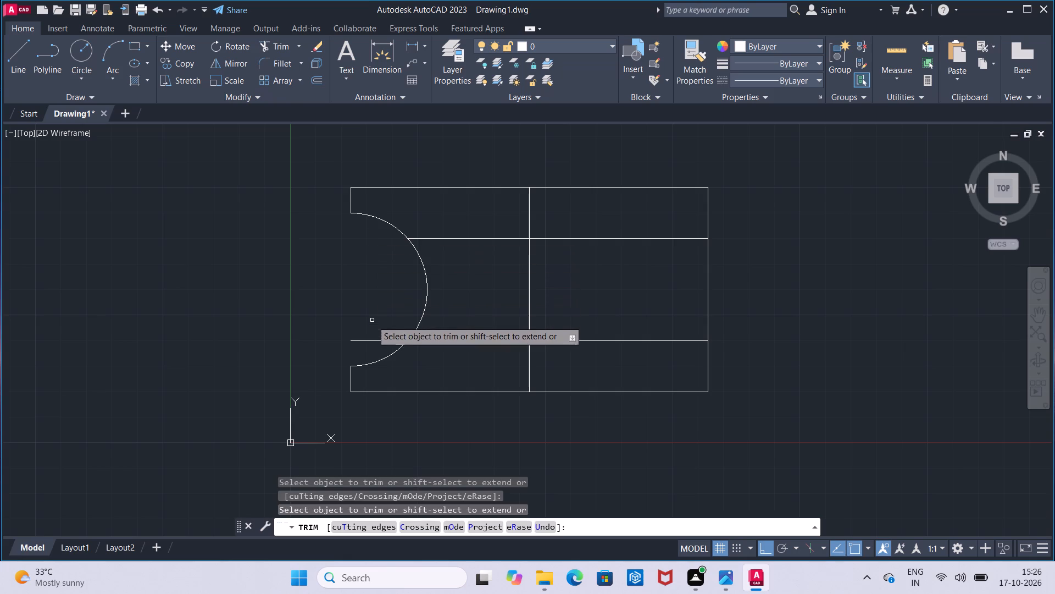
{"action": "left_click", "coordinate": [378, 342]}
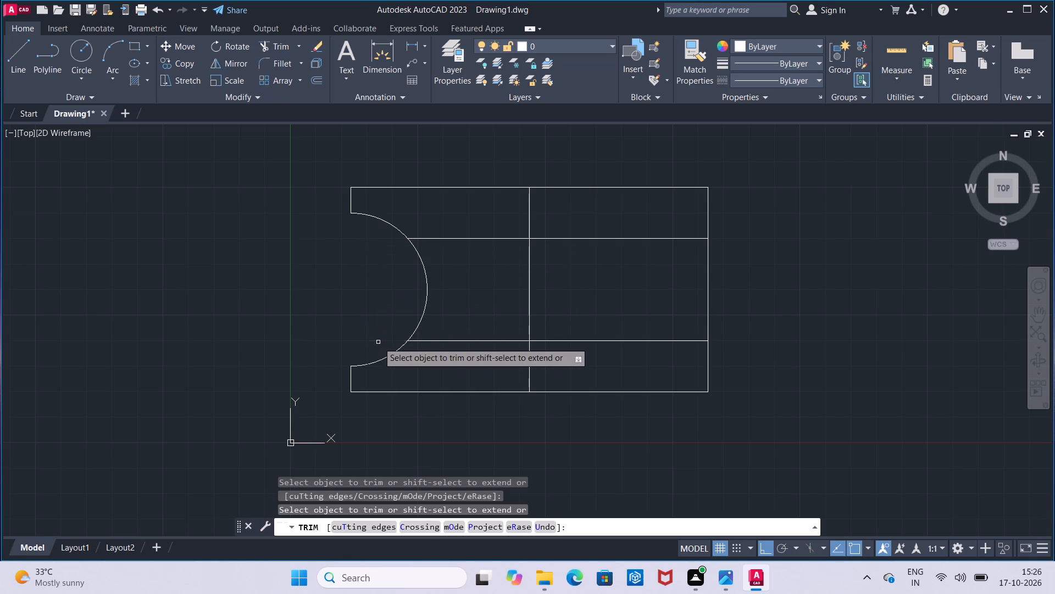
{"action": "left_click", "coordinate": [424, 339]}
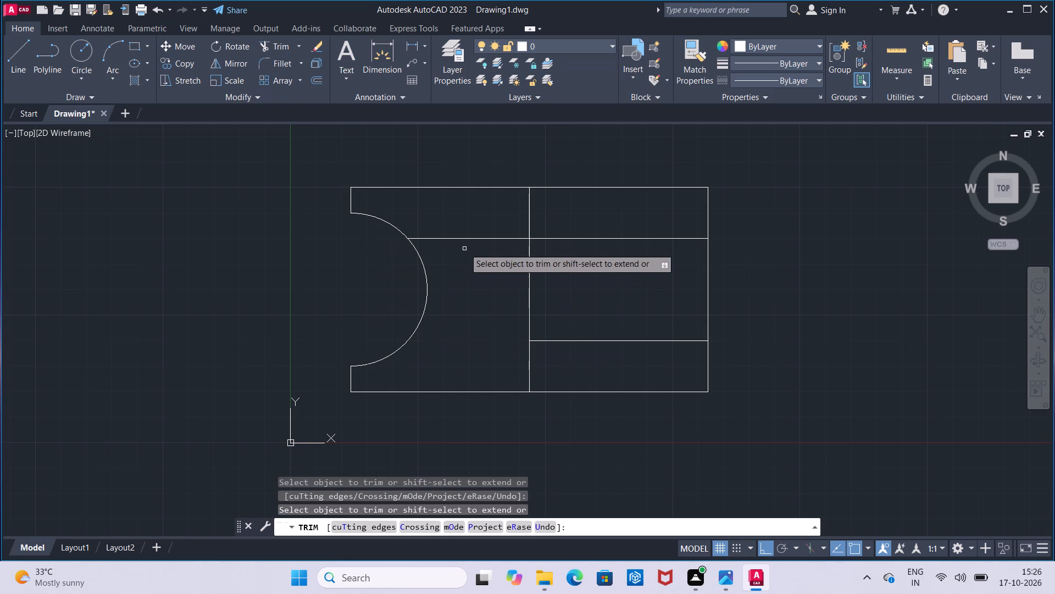
{"action": "left_click", "coordinate": [474, 239]}
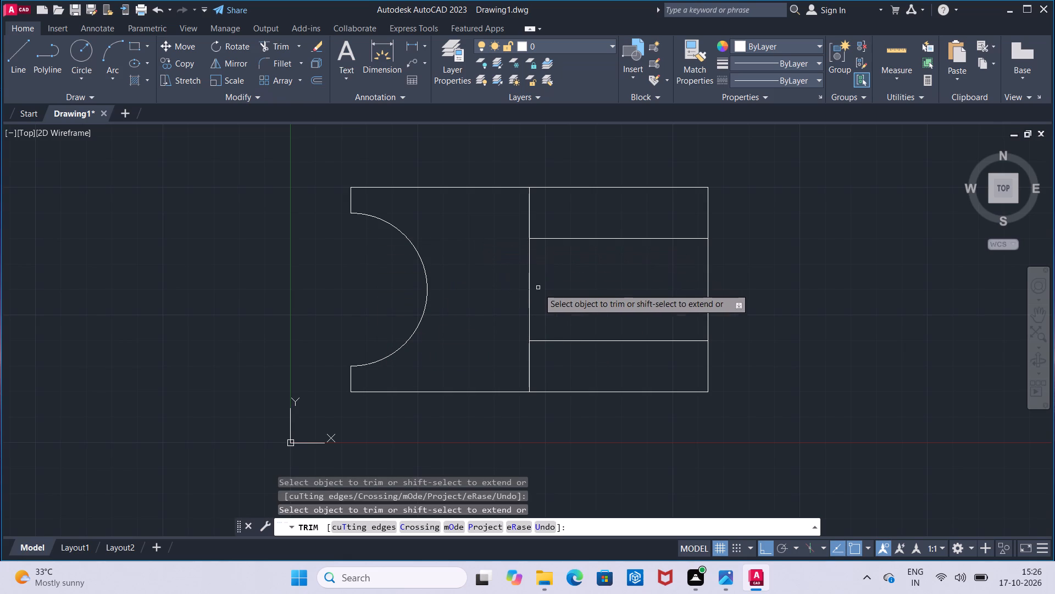
{"action": "left_click", "coordinate": [530, 300]}
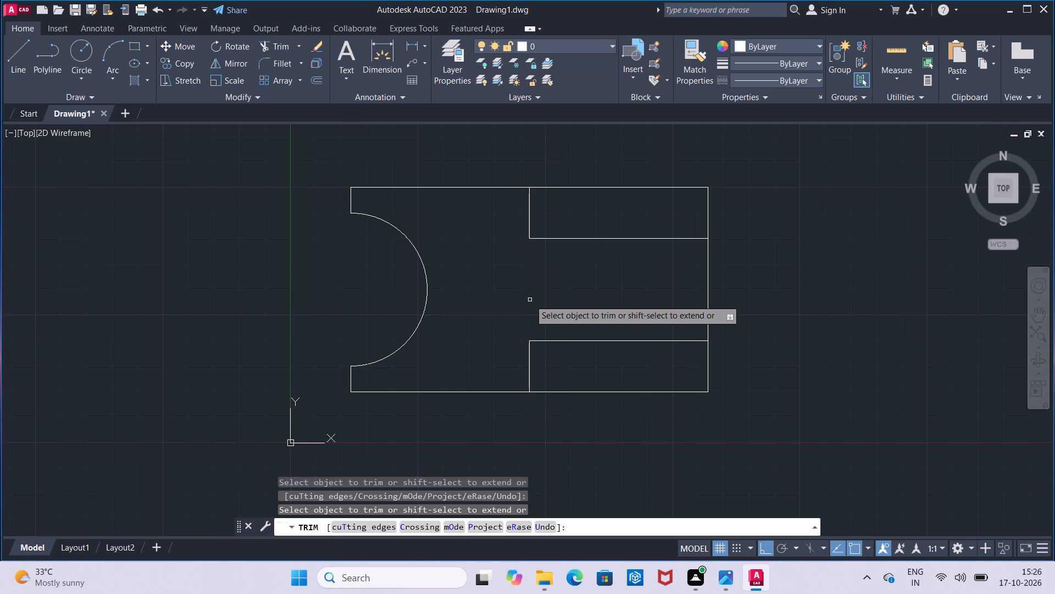
{"action": "key", "text": "Escape"}
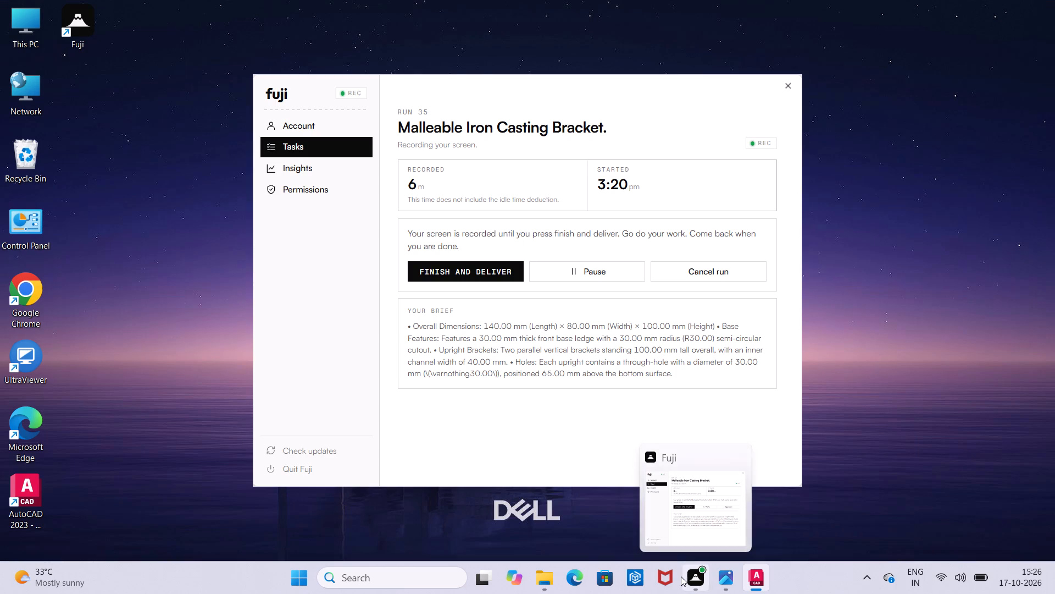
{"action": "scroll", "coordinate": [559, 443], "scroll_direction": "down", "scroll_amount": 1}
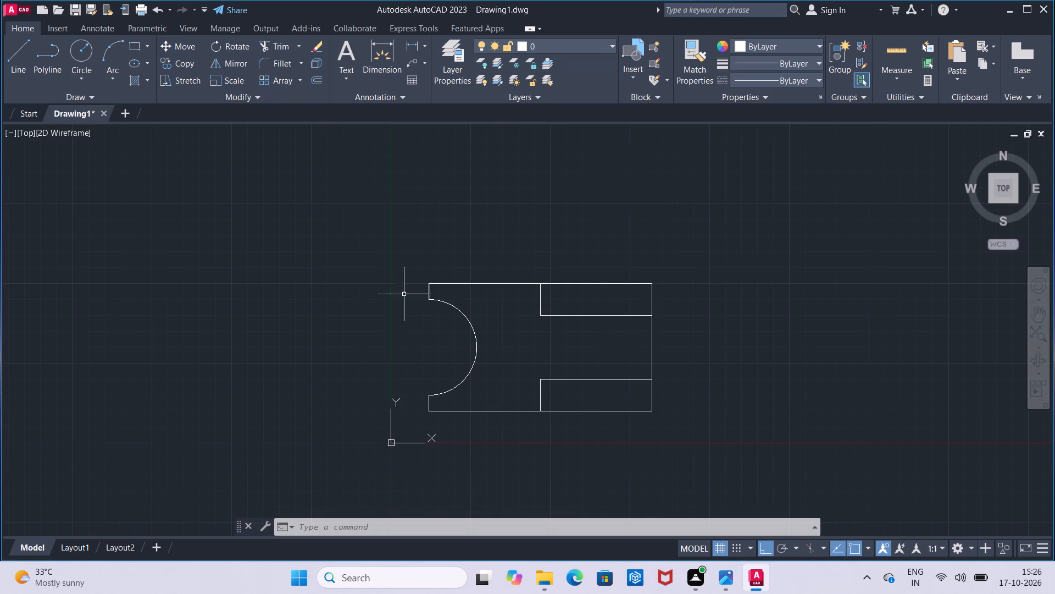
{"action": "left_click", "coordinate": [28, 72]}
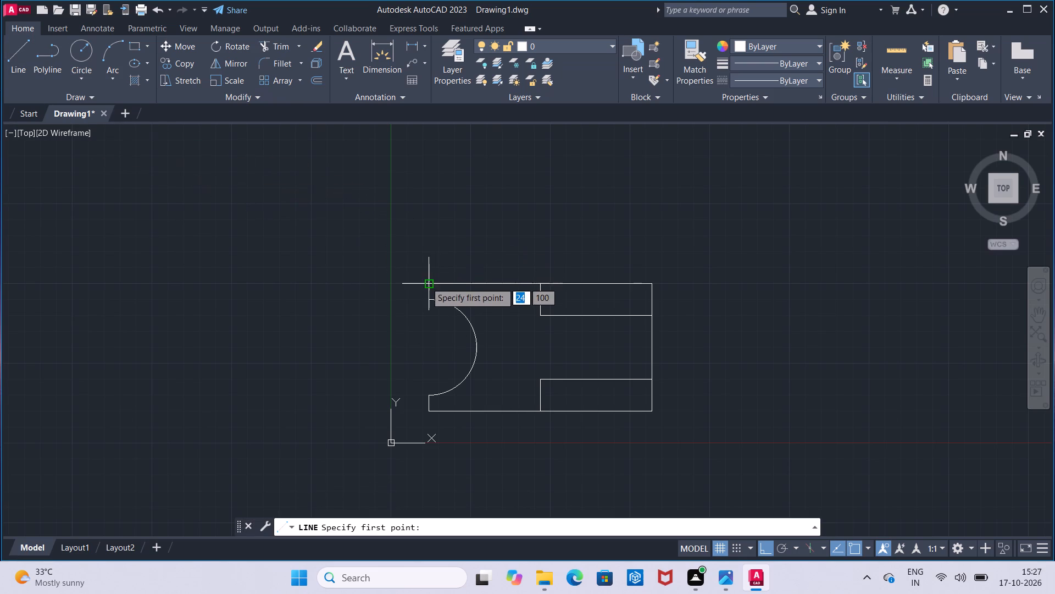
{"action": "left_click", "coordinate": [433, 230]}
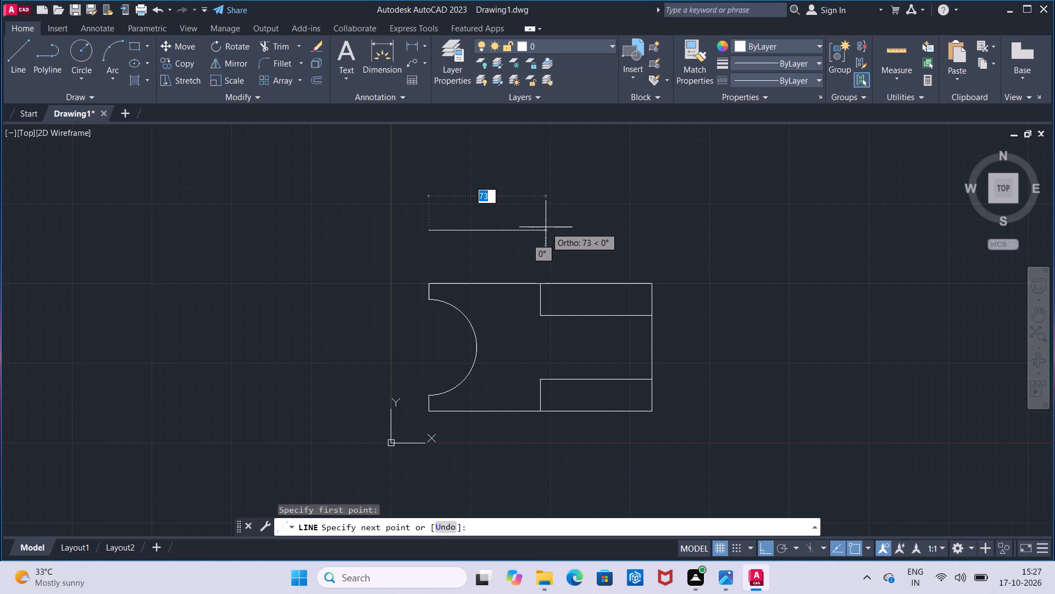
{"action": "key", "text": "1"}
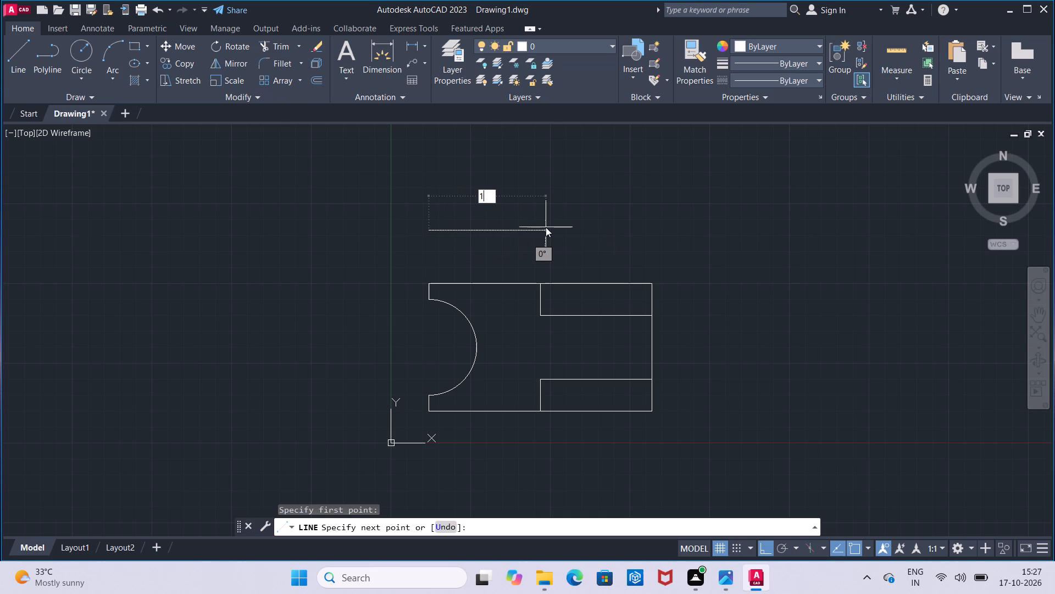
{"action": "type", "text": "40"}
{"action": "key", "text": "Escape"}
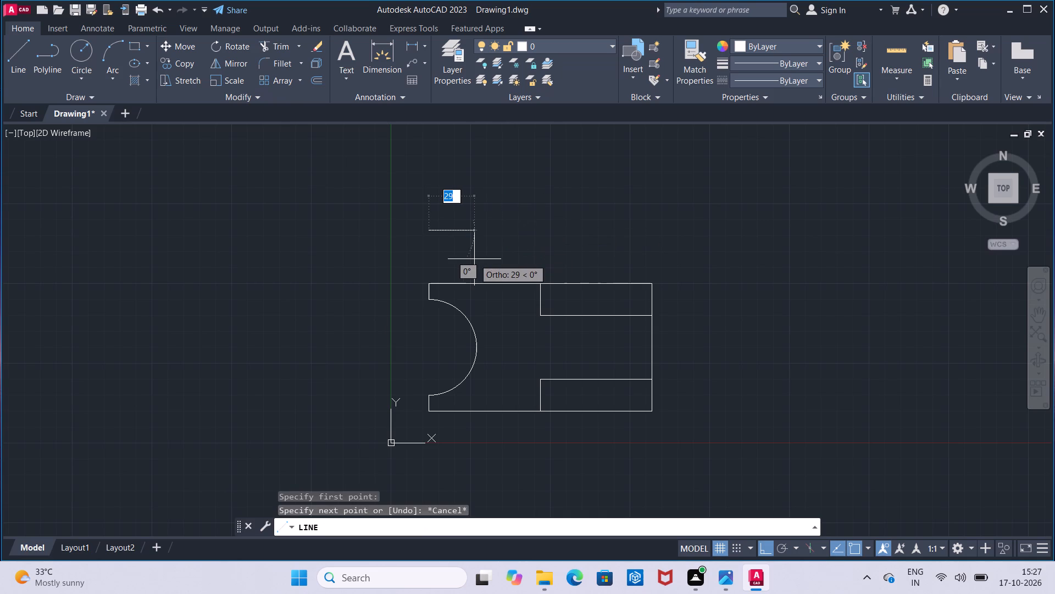
Draw a 60 mm horizontal line above the top view, starting in line with its left side, as the front view's base.
{"action": "key", "text": "6"}
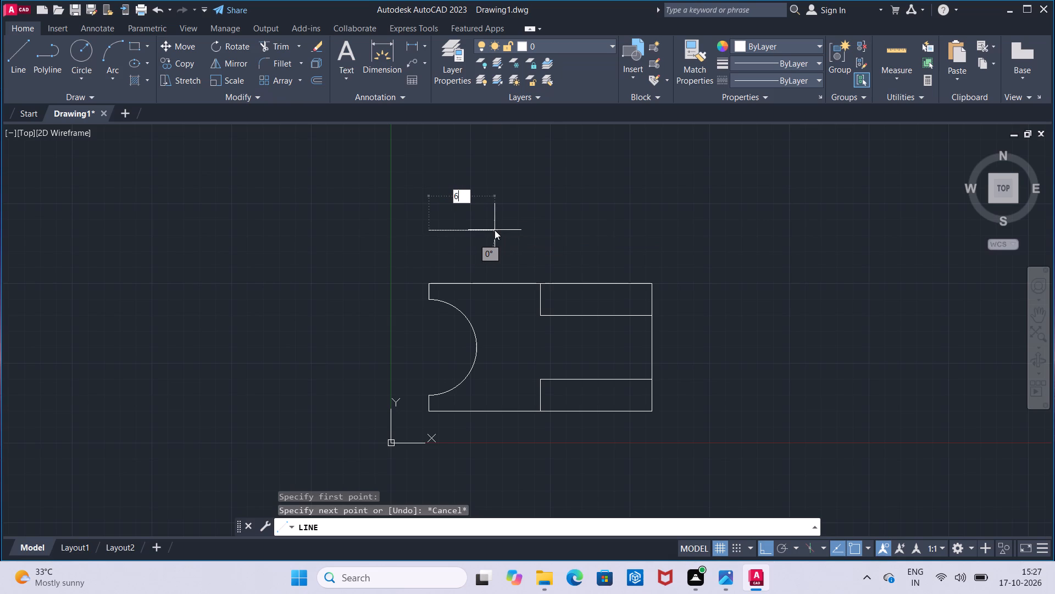
{"action": "key", "text": "0"}
{"action": "key", "text": "Return"}
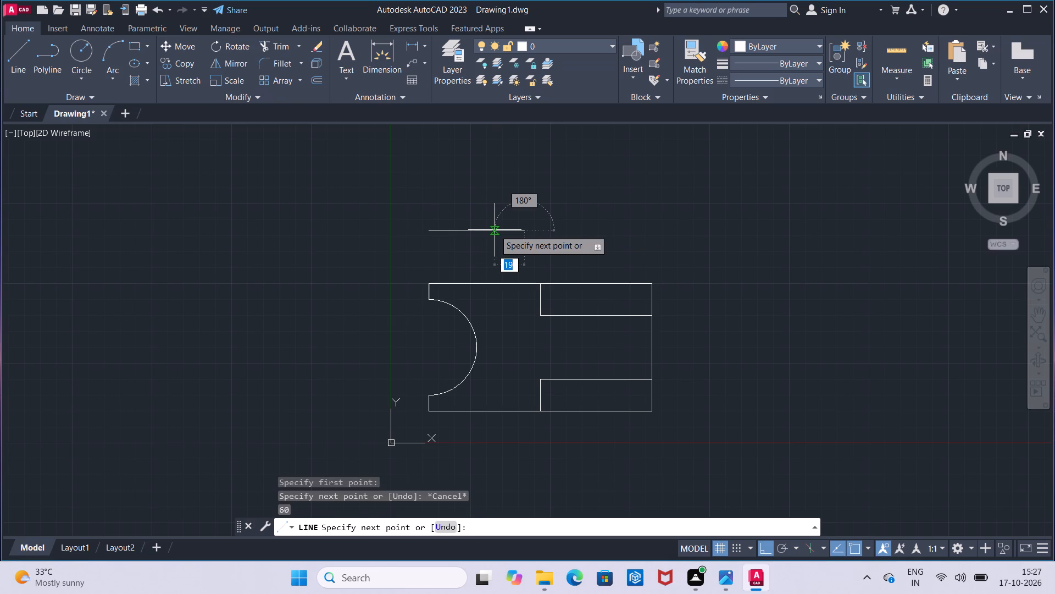
{"action": "key", "text": "Escape"}
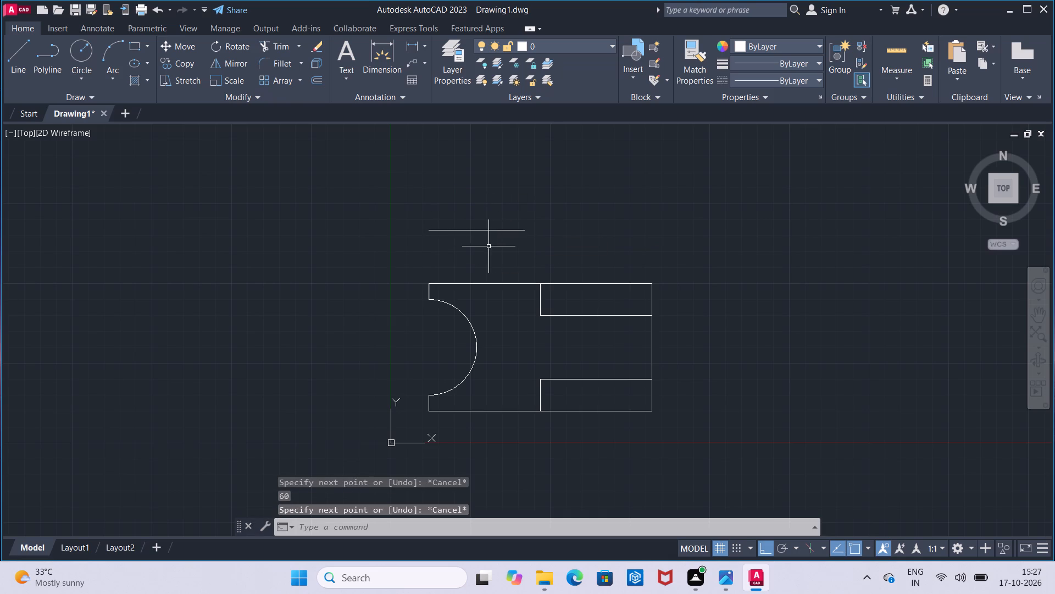
Continue the front view's base from the 60 mm line's end: 20 mm up, 50 mm across, 20 mm down, 30 mm across.
{"action": "left_click", "coordinate": [15, 67]}
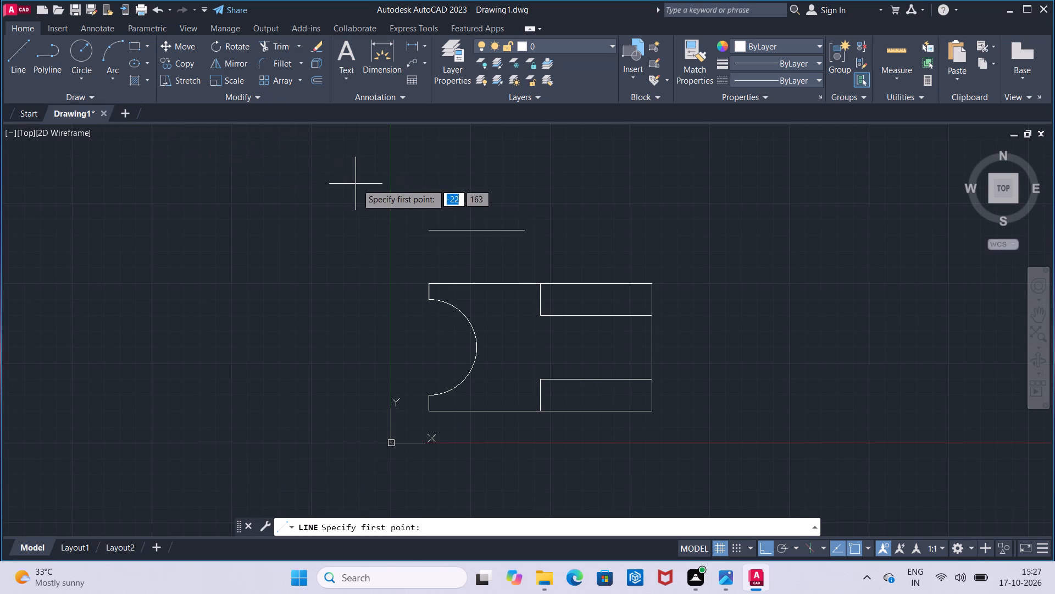
{"action": "left_click", "coordinate": [527, 231]}
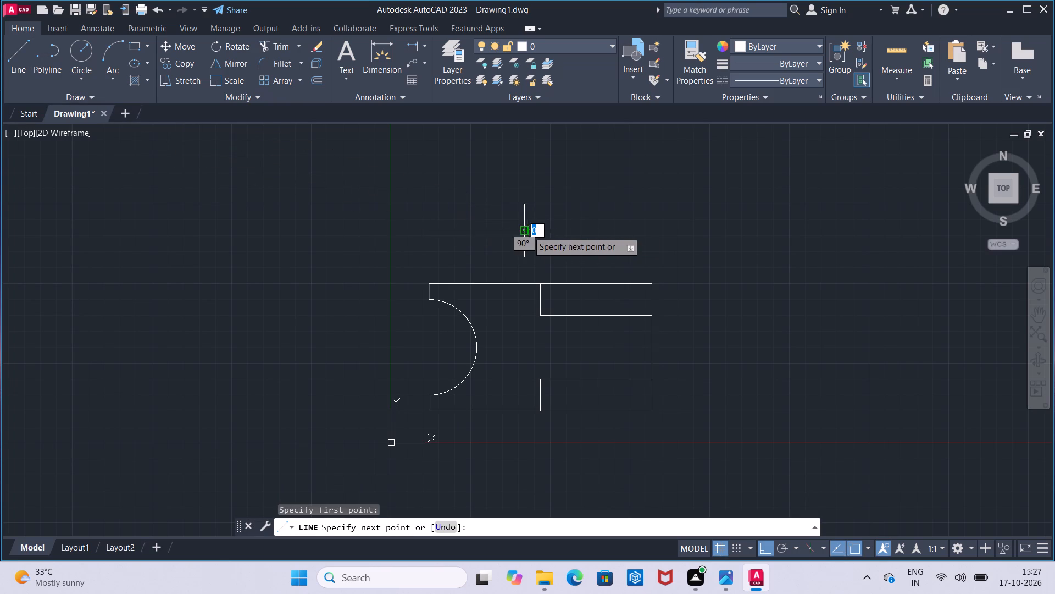
{"action": "type", "text": "20"}
{"action": "key", "text": "Return"}
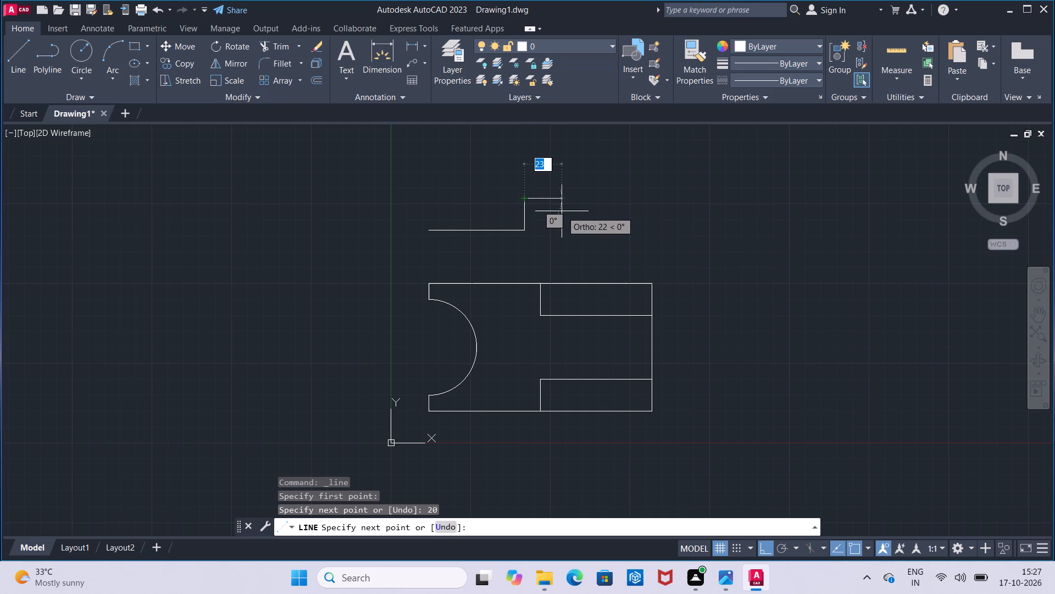
{"action": "type", "text": "50"}
{"action": "key", "text": "Return"}
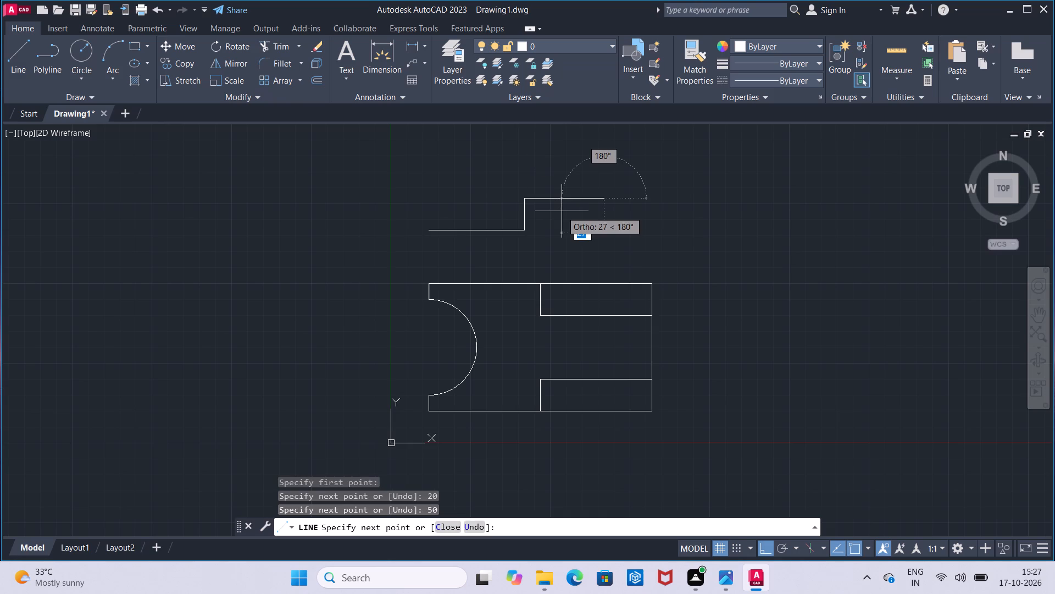
{"action": "type", "text": "20"}
{"action": "key", "text": "Return"}
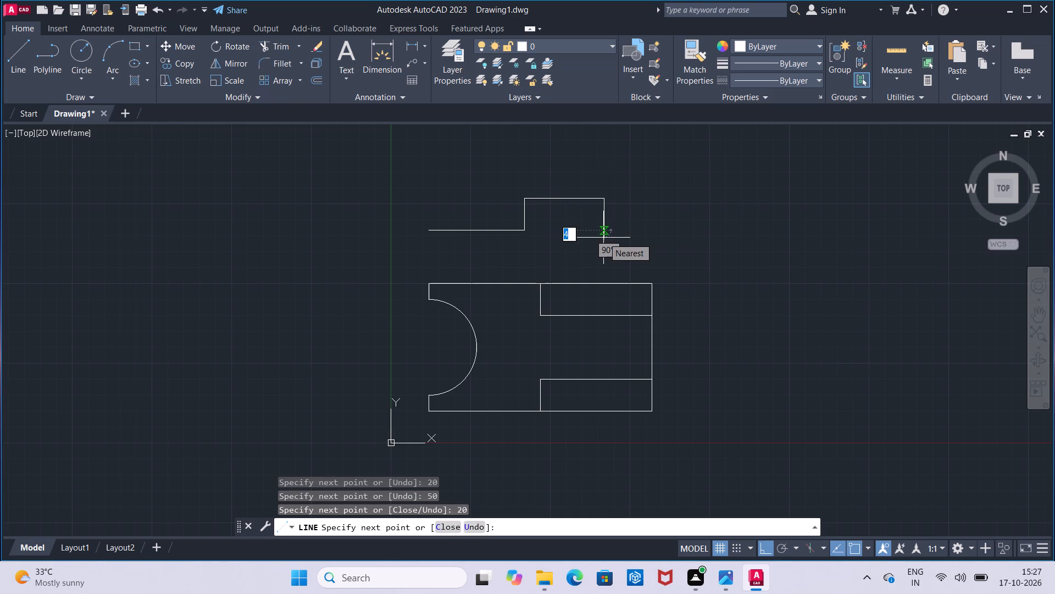
{"action": "type", "text": "30"}
{"action": "key", "text": "Return"}
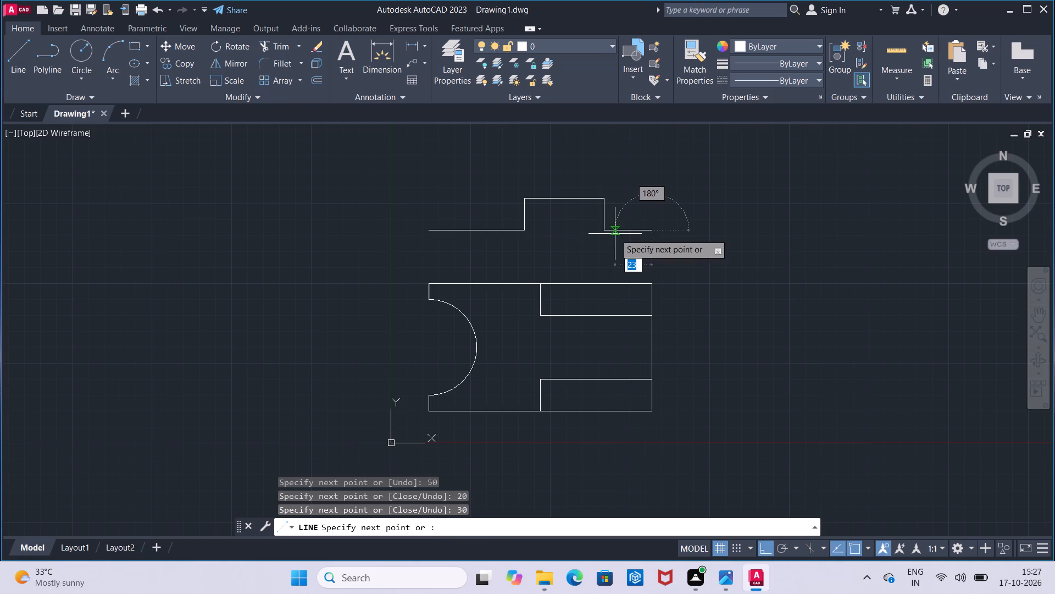
Draw the front view's right side 100 mm straight up from the end of the base.
{"action": "scroll", "coordinate": [635, 226], "scroll_direction": "down", "scroll_amount": 2}
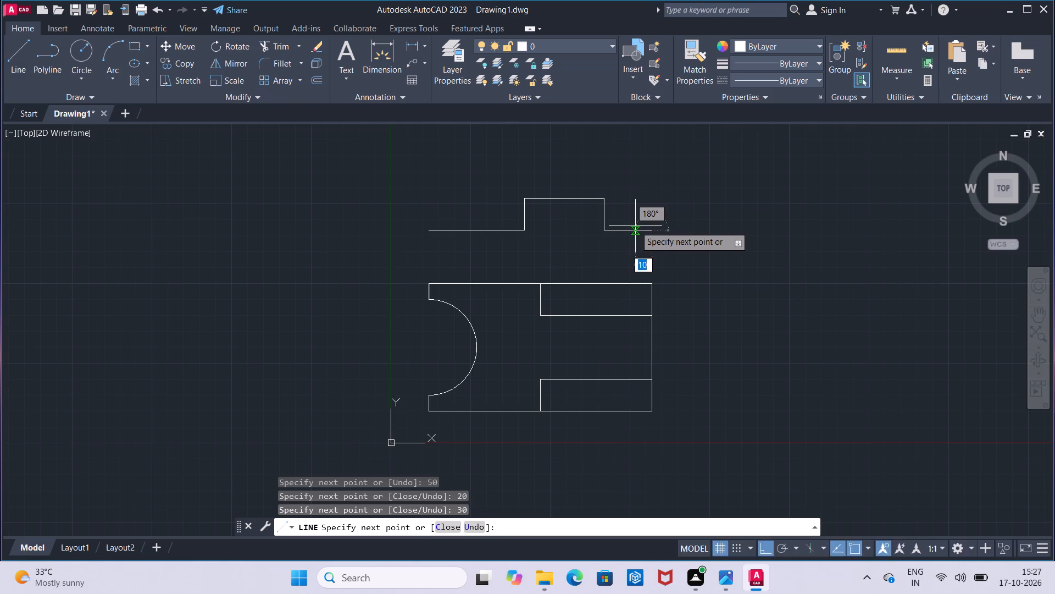
{"action": "middle_click_drag", "start_coordinate": [635, 226], "coordinate": [605, 373]}
{"action": "scroll", "coordinate": [605, 373], "scroll_direction": "up", "scroll_amount": 1}
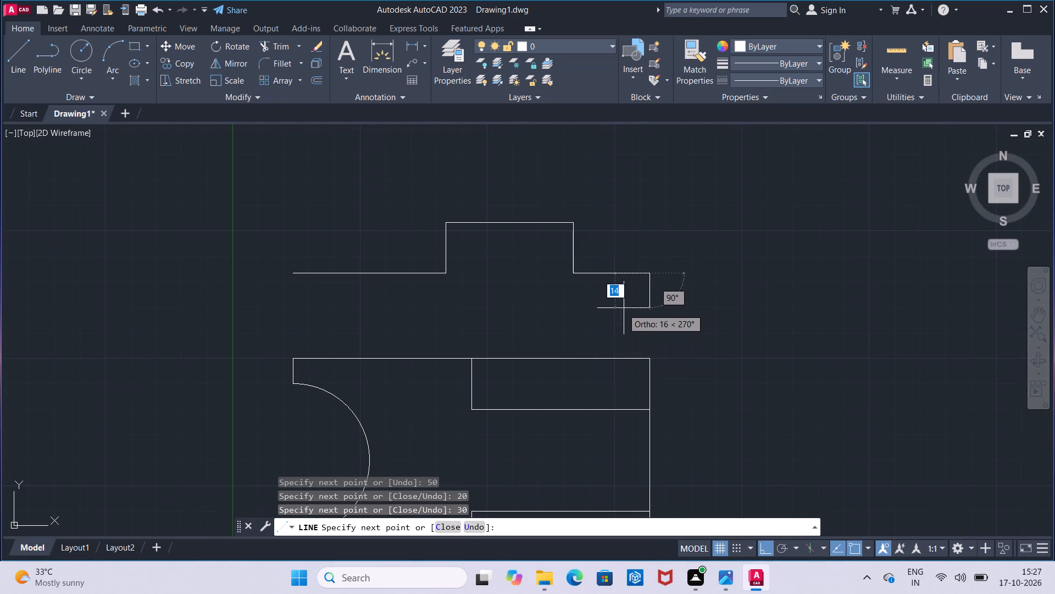
{"action": "scroll", "coordinate": [631, 300], "scroll_direction": "down", "scroll_amount": 5}
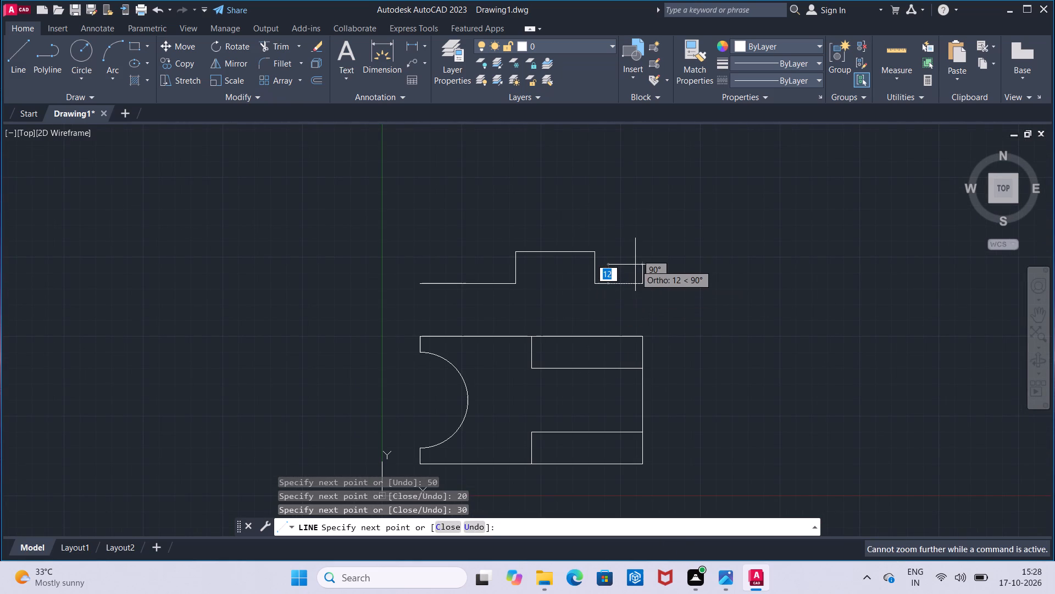
{"action": "type", "text": "100"}
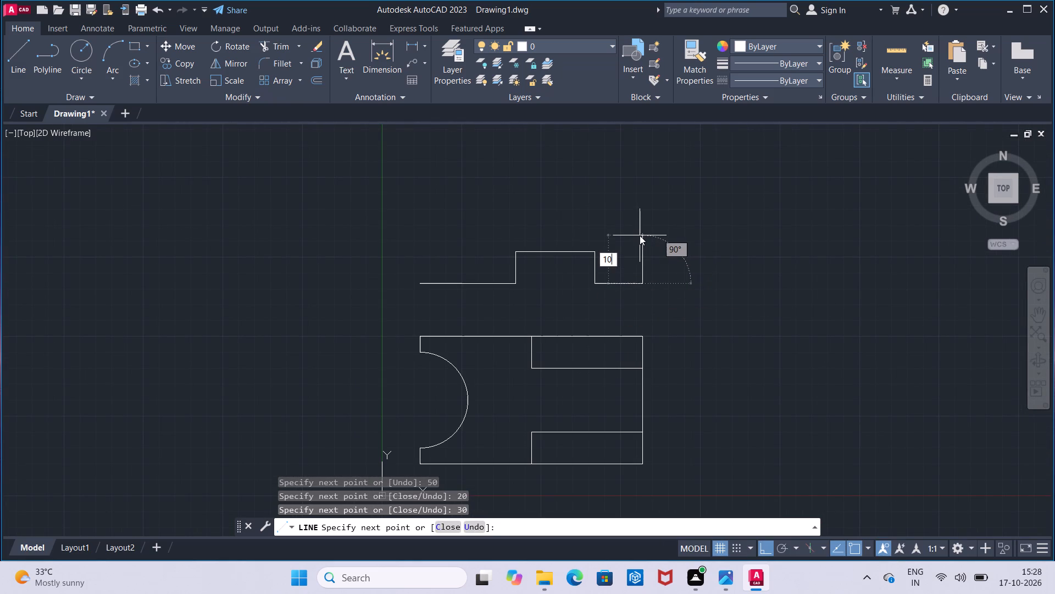
{"action": "key", "text": "Return"}
{"action": "key", "text": "Escape"}
Draw the front view's top edge 40 mm leftward from the upper end of the 100 mm vertical.
{"action": "scroll", "coordinate": [640, 235], "scroll_direction": "down", "scroll_amount": 1}
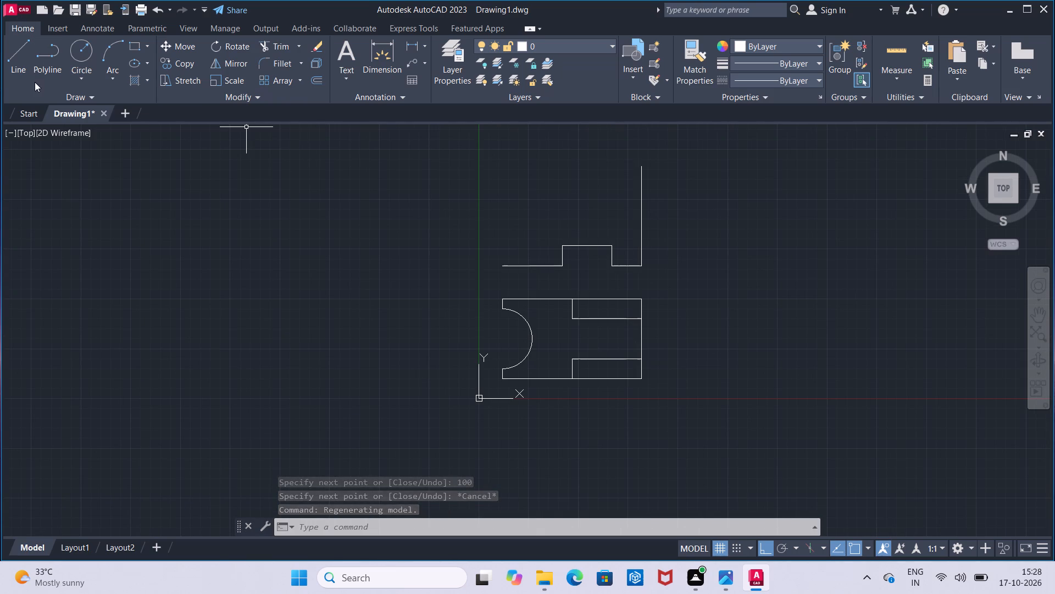
{"action": "left_click", "coordinate": [23, 62]}
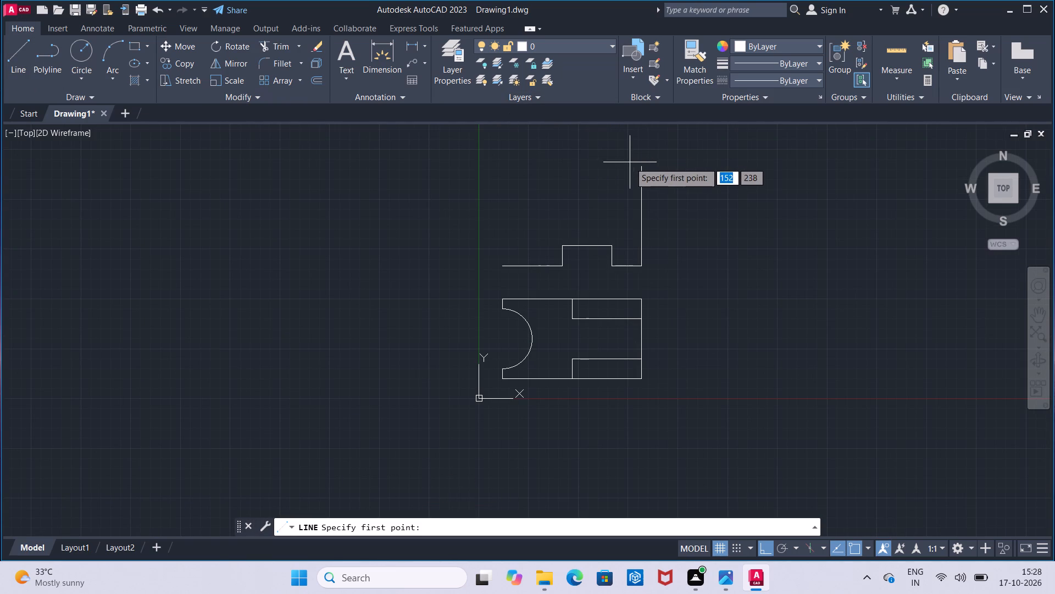
{"action": "left_click", "coordinate": [639, 165]}
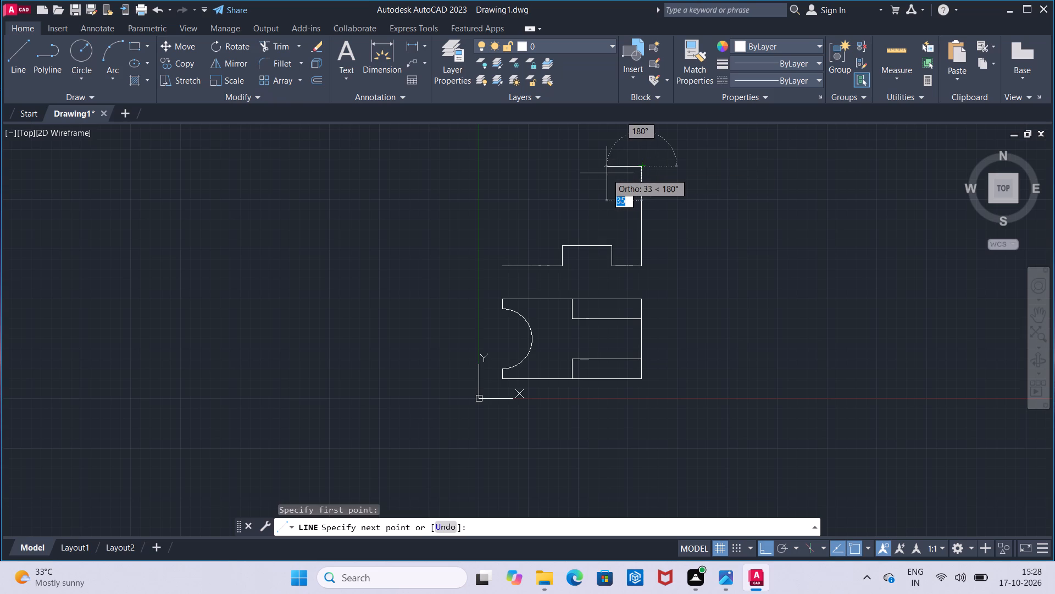
{"action": "type", "text": "40"}
{"action": "key", "text": "Return"}
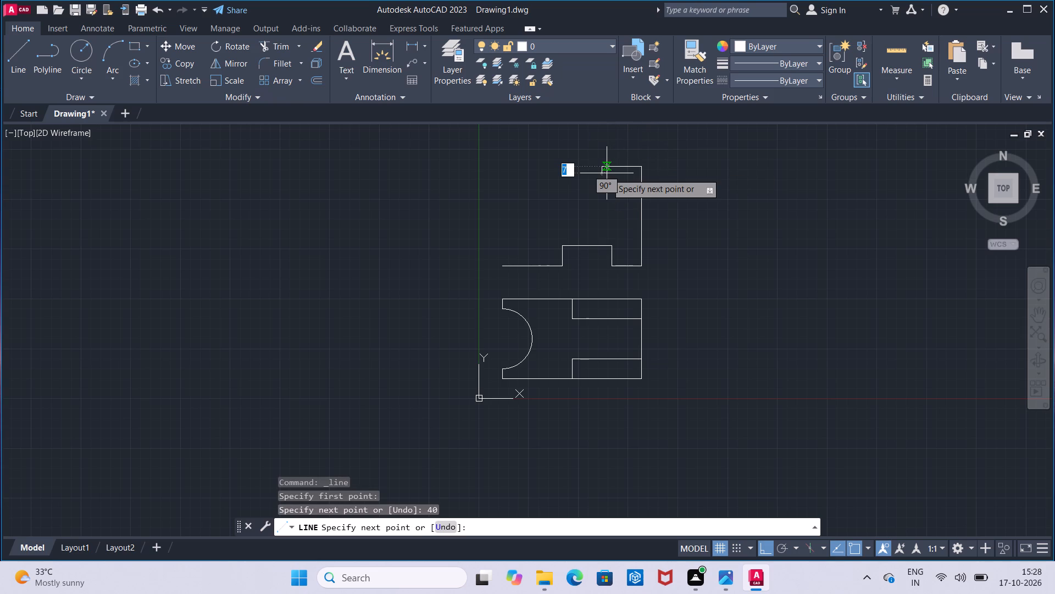
{"action": "key", "text": "Escape"}
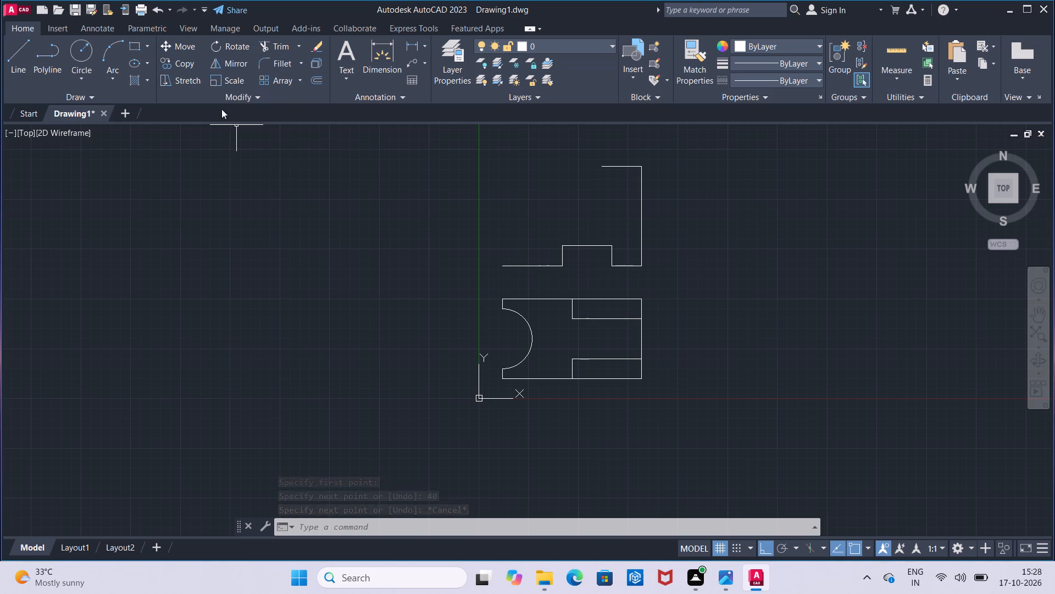
From the base's left end, draw the front view's left side 30 mm up and a 70 mm horizontal ledge to the right.
{"action": "left_click", "coordinate": [19, 59]}
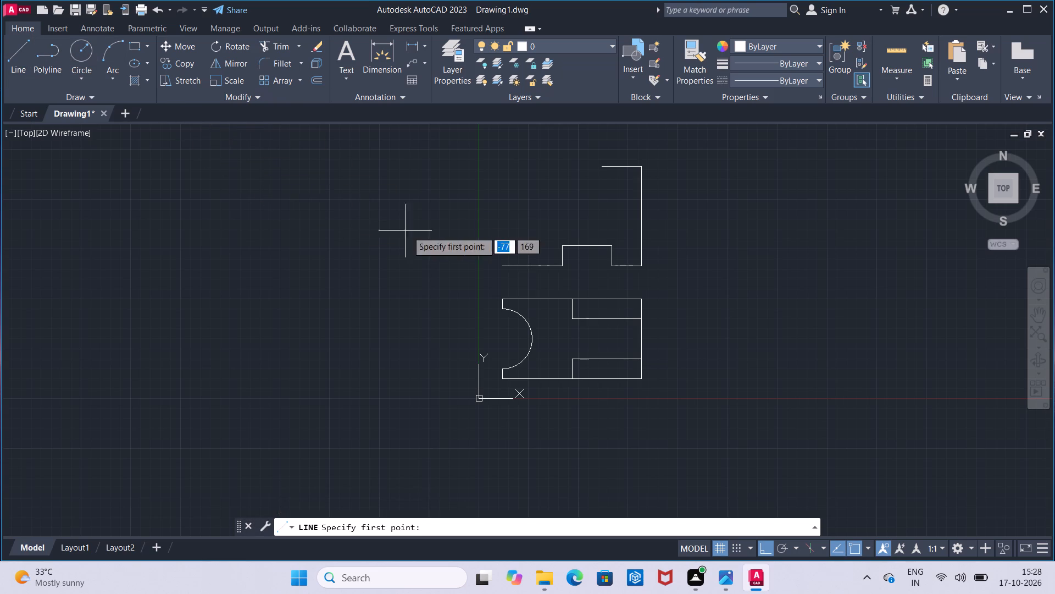
{"action": "left_click", "coordinate": [502, 266]}
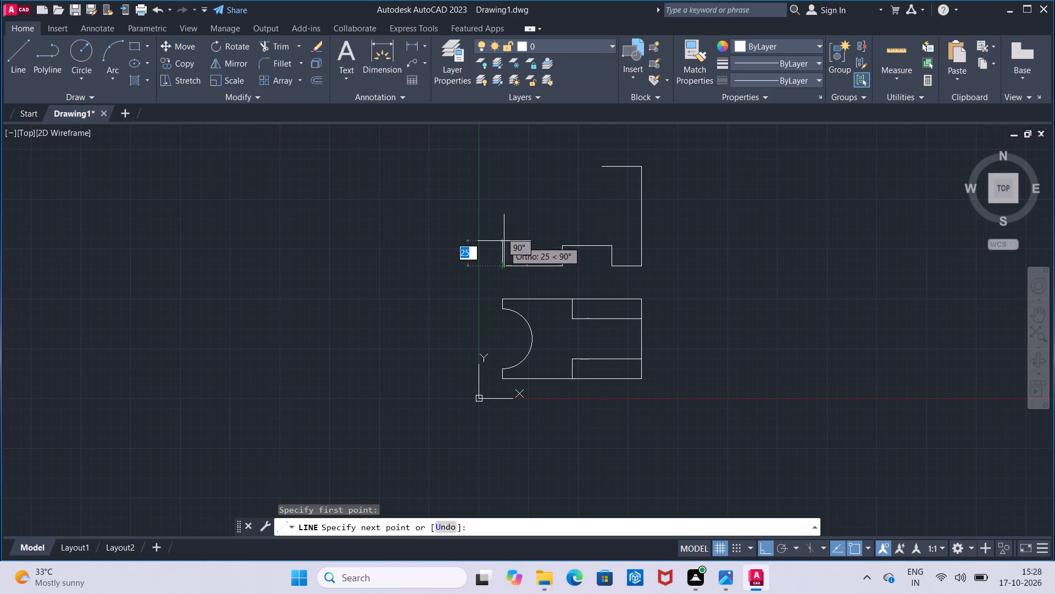
{"action": "type", "text": "30"}
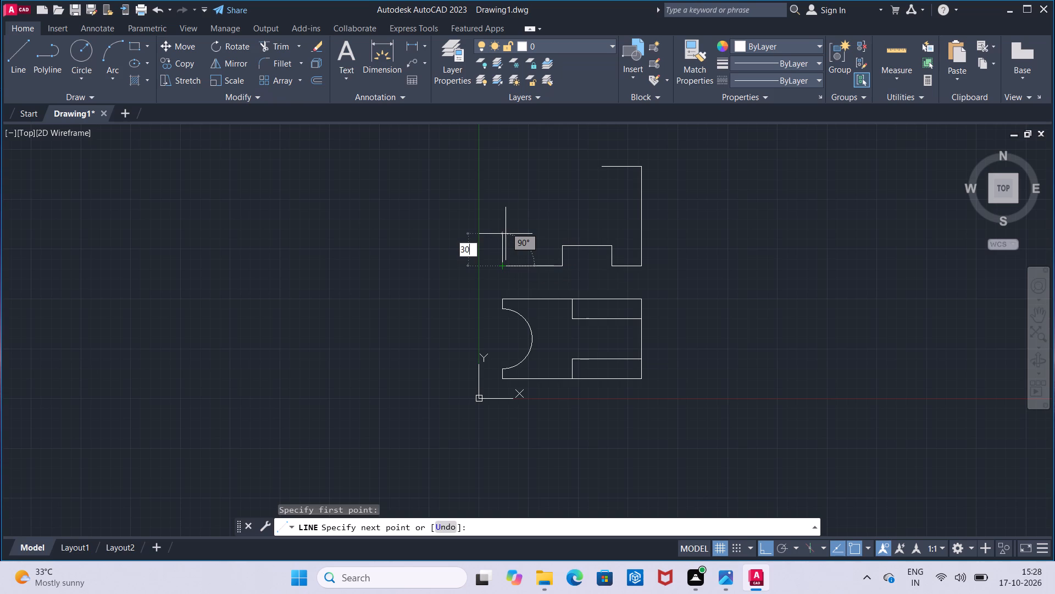
{"action": "key", "text": "Return"}
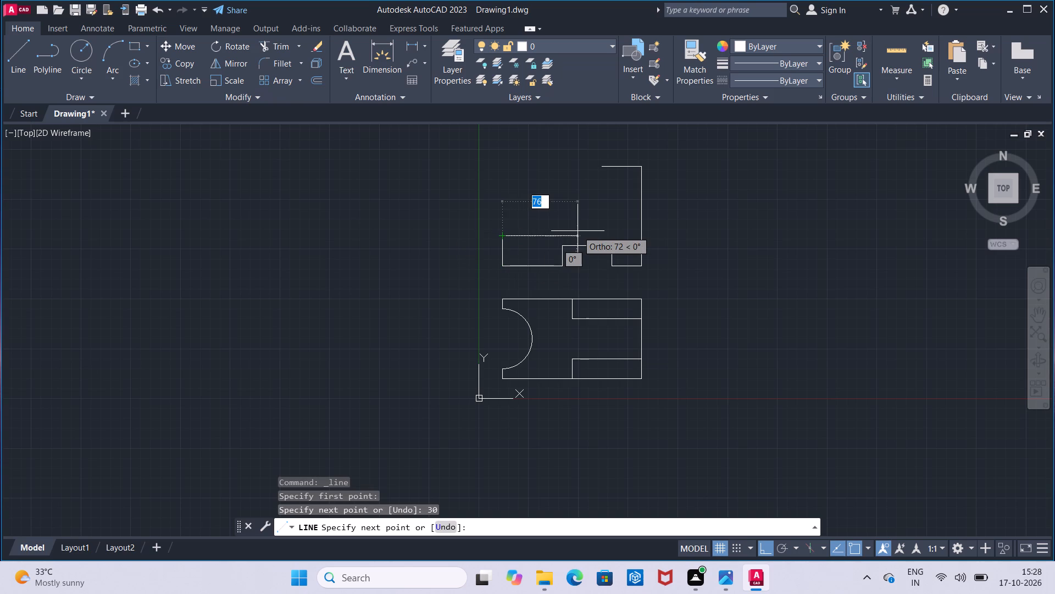
{"action": "key", "text": "7"}
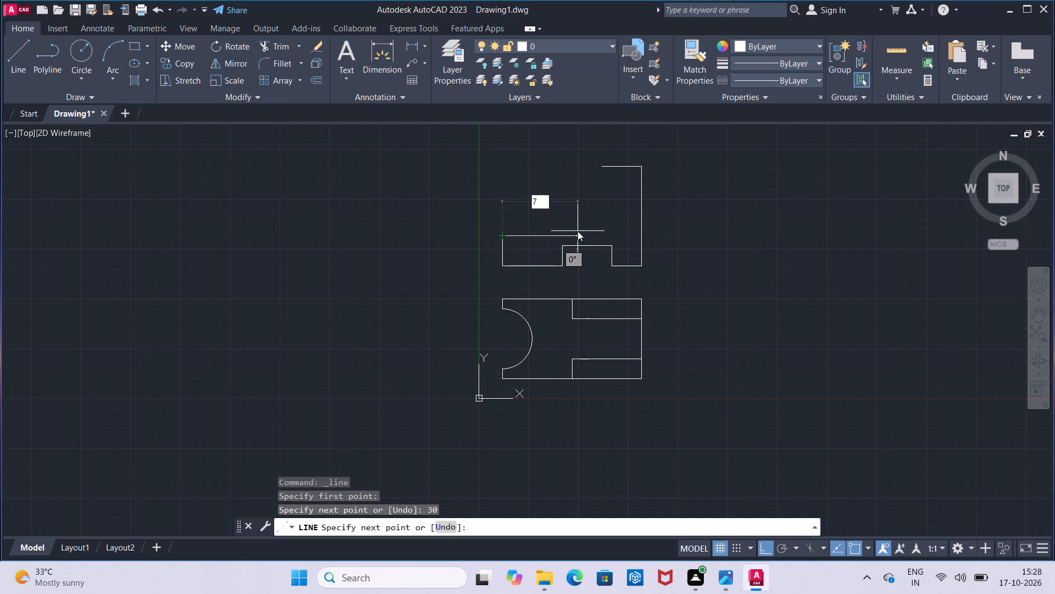
{"action": "key", "text": "0"}
{"action": "key", "text": "Return"}
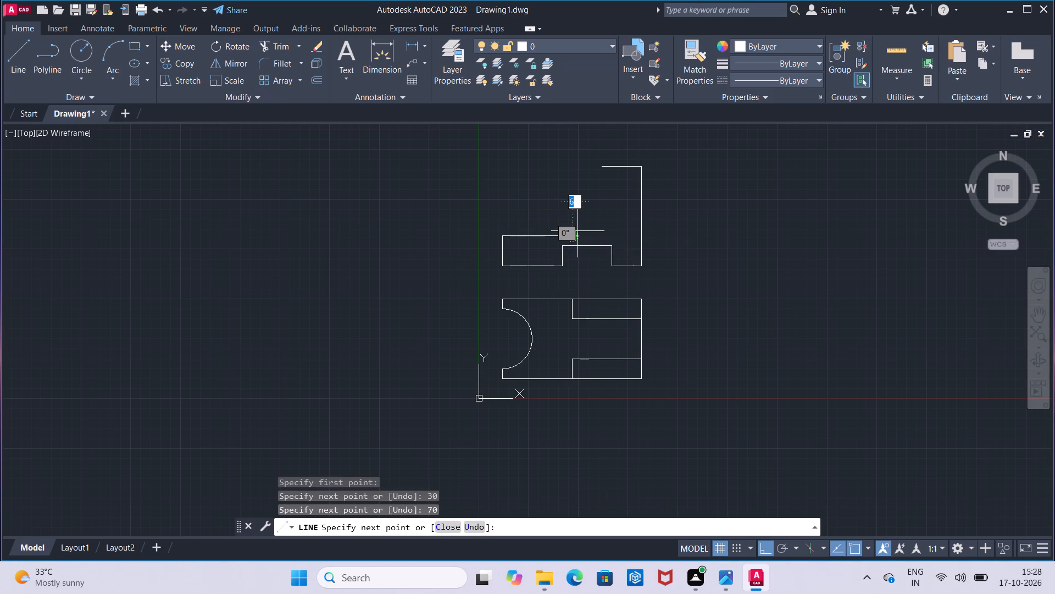
{"action": "key", "text": "Escape"}
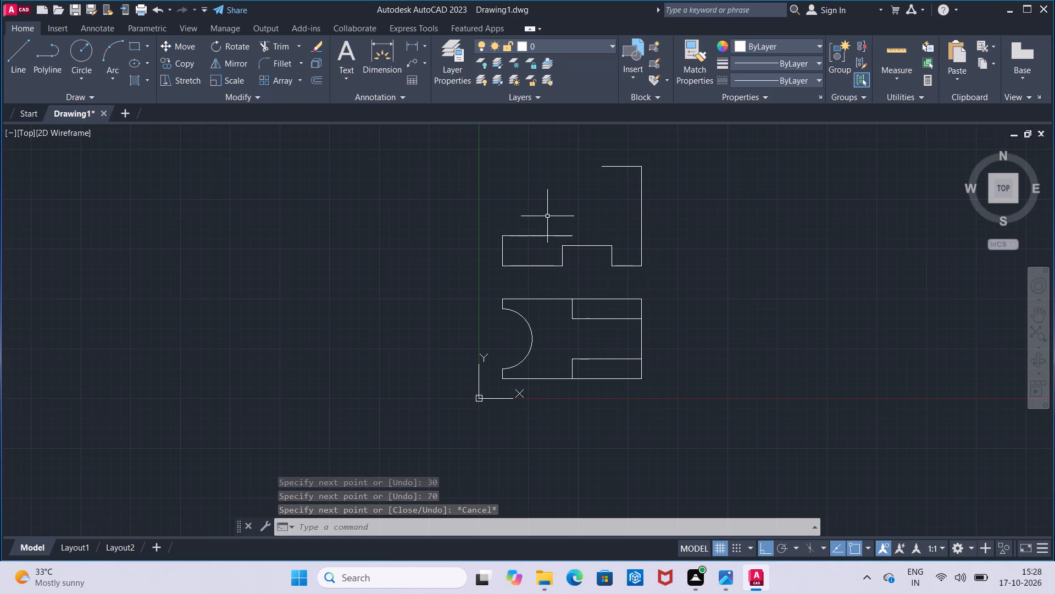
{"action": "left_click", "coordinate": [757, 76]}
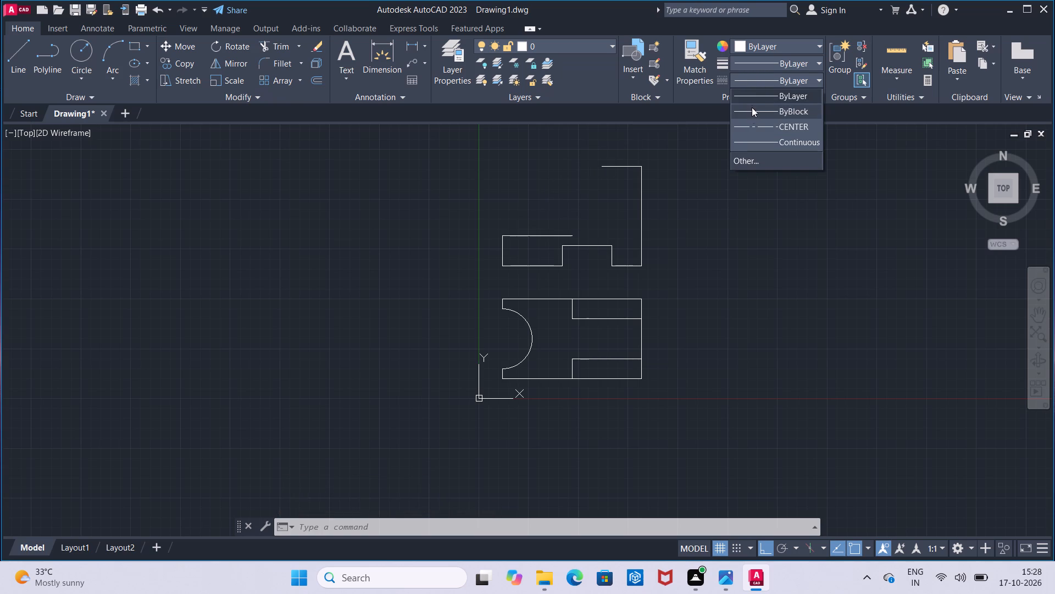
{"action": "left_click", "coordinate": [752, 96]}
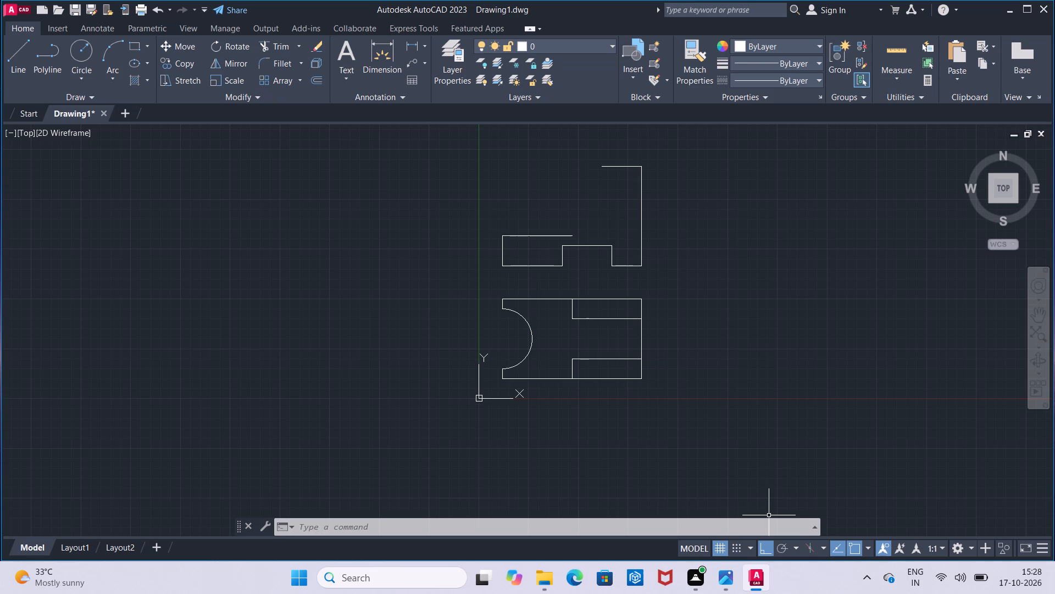
With Ortho off, close the front view with a sloped line from the top edge's left end to the ledge's right end, and restore Ortho.
{"action": "left_click", "coordinate": [770, 544]}
{"action": "left_click", "coordinate": [12, 44]}
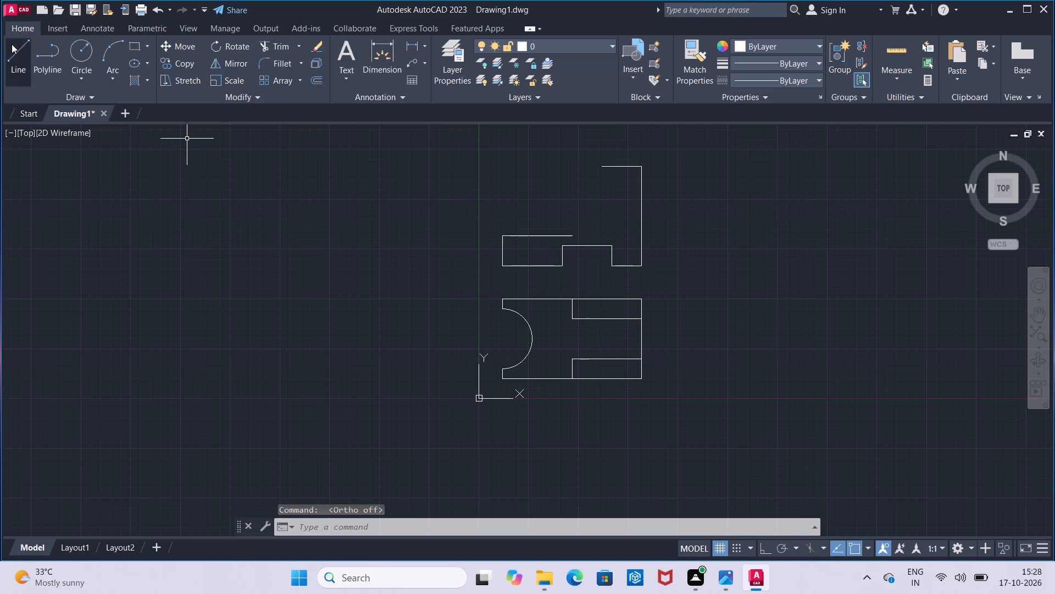
{"action": "left_click", "coordinate": [599, 166]}
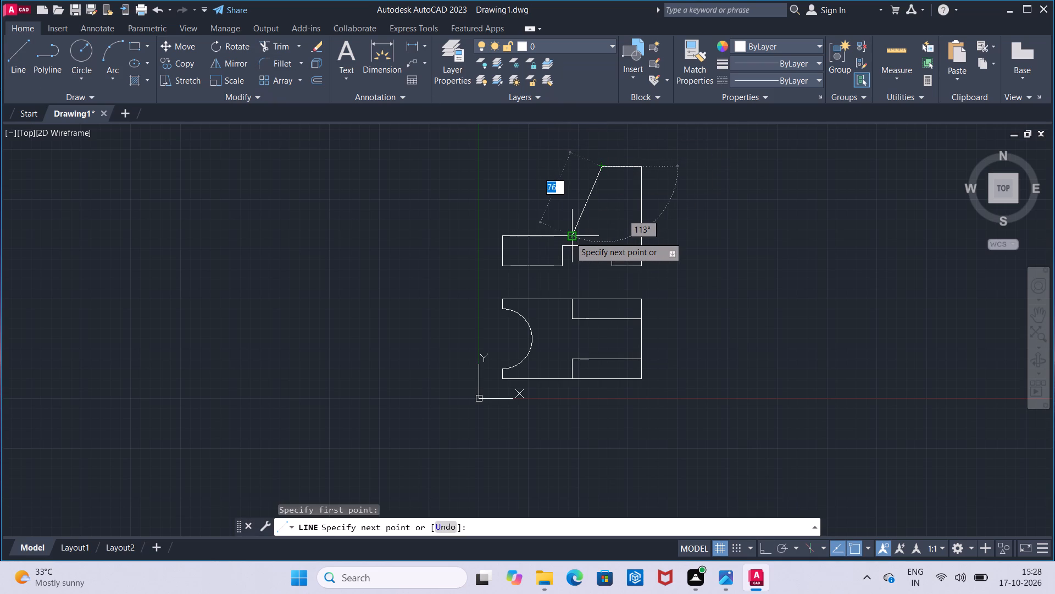
{"action": "left_click", "coordinate": [569, 237]}
{"action": "key", "text": "Escape"}
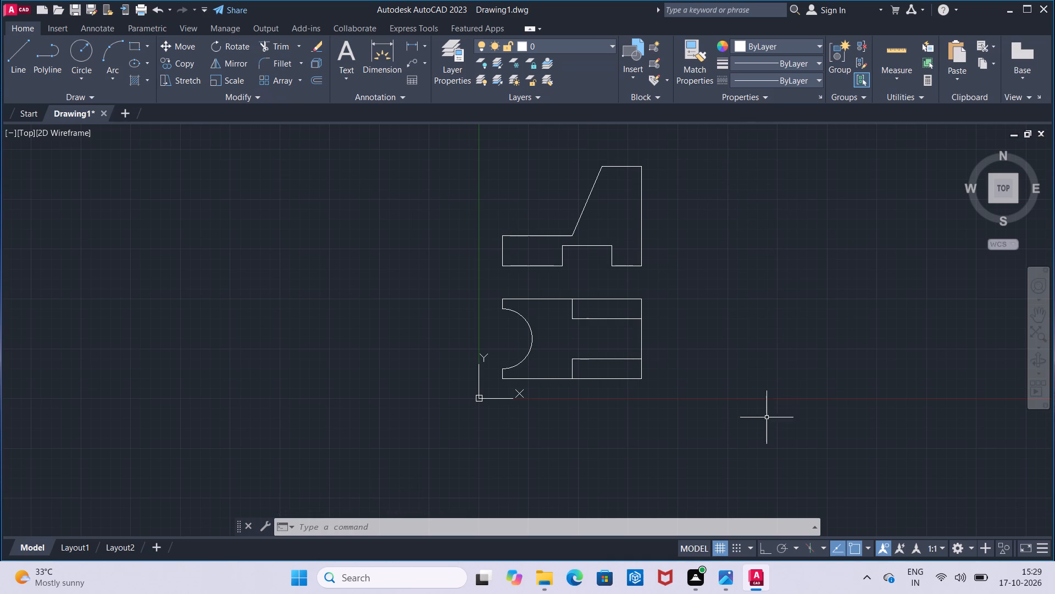
{"action": "left_click", "coordinate": [764, 542]}
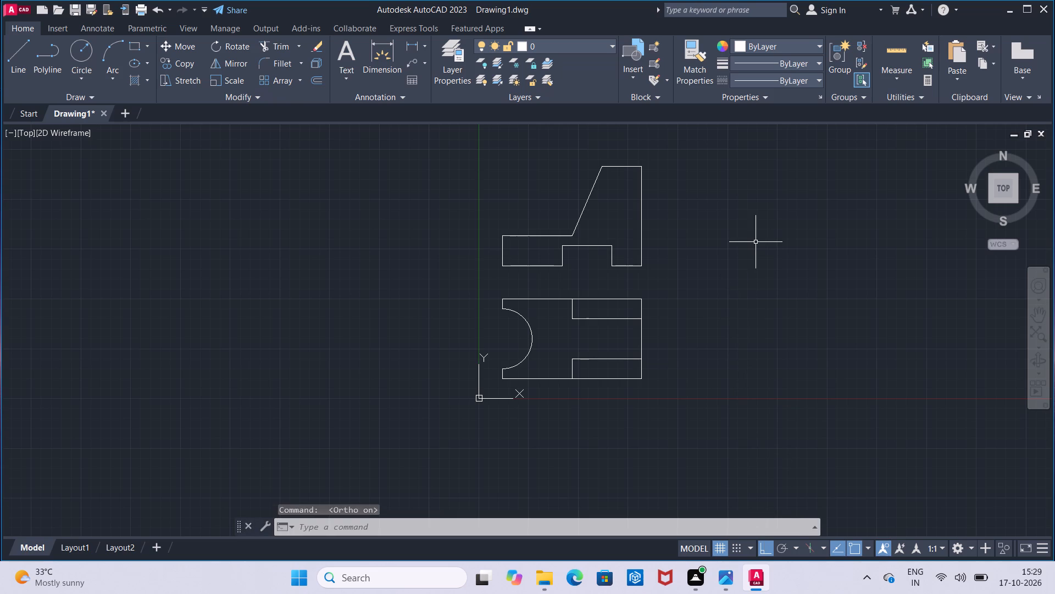
Place a 25 mm horizontal linear dimension from the front view's upper-right corner to locate the hole centre.
{"action": "middle_click_drag", "start_coordinate": [756, 240], "coordinate": [620, 258]}
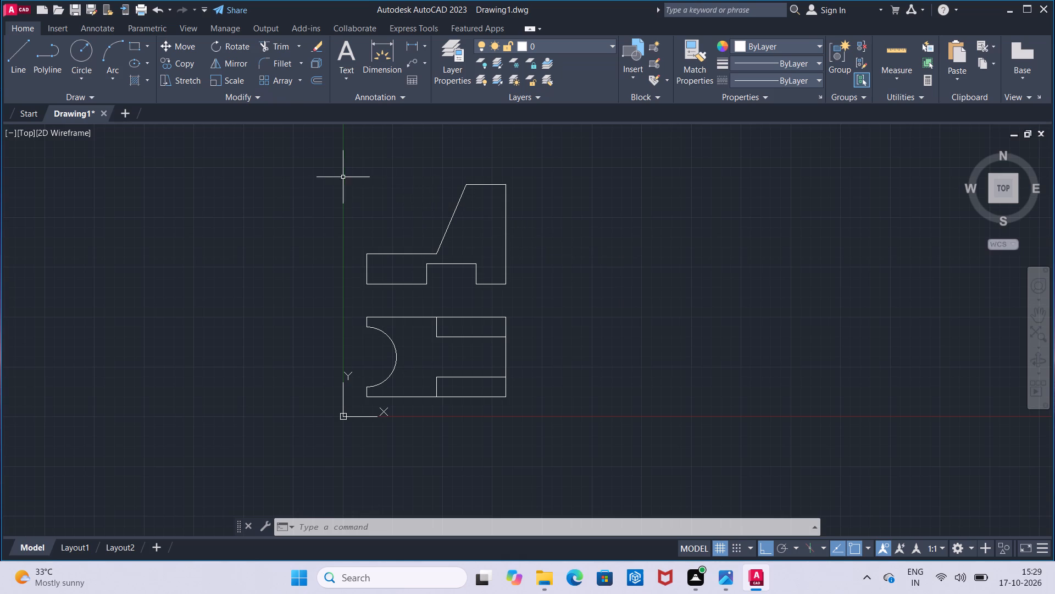
{"action": "left_click", "coordinate": [411, 48]}
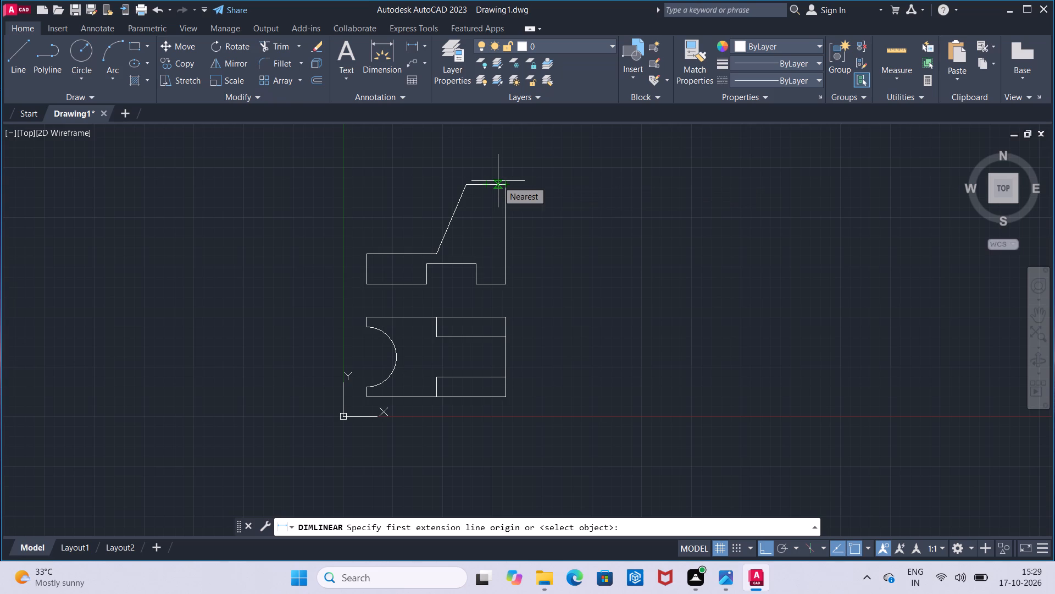
{"action": "left_click", "coordinate": [503, 186]}
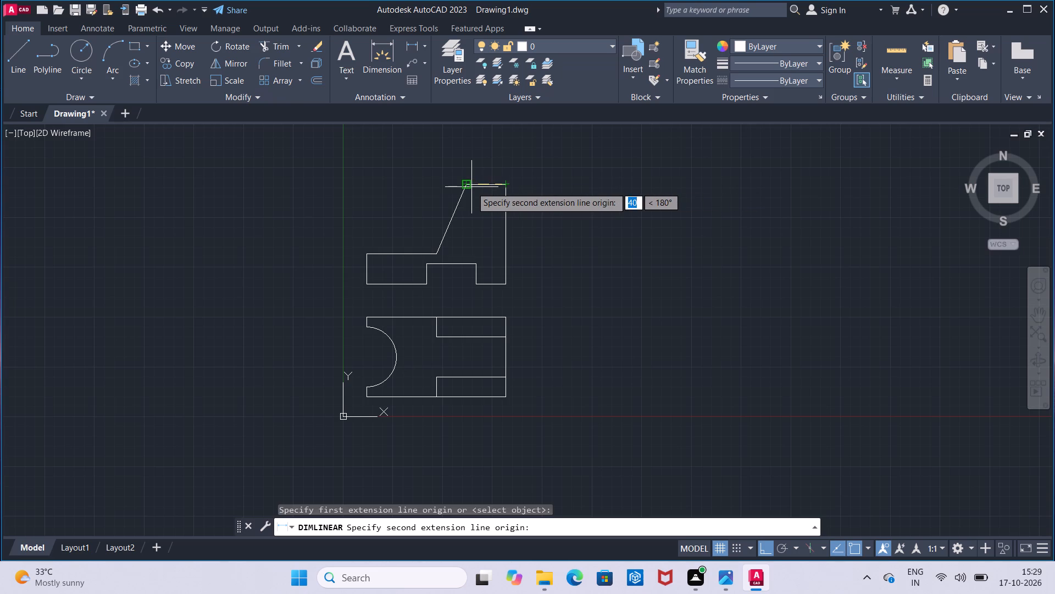
{"action": "key", "text": "2"}
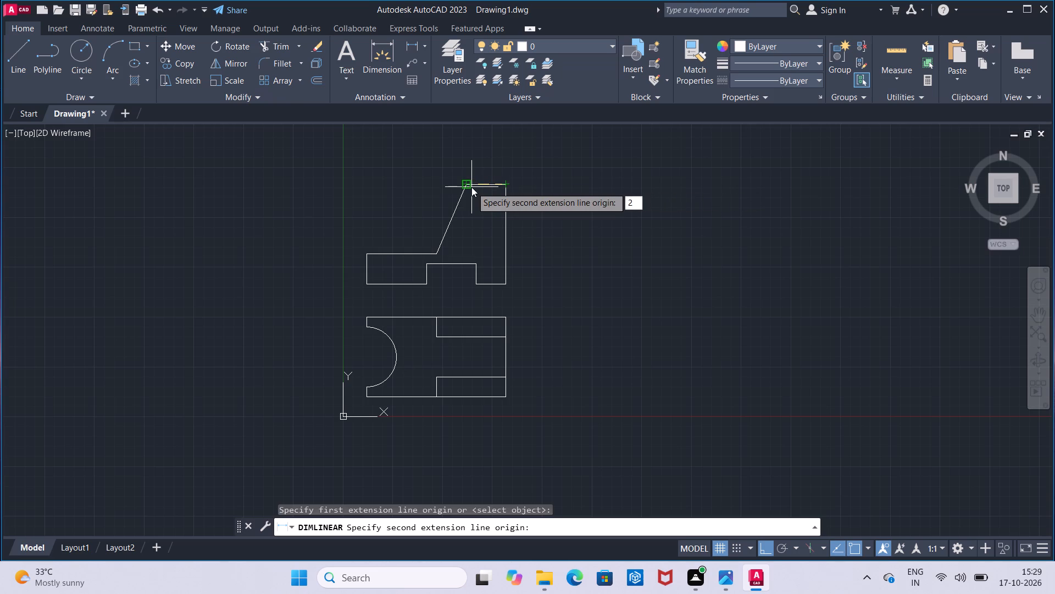
{"action": "key", "text": "5"}
{"action": "key", "text": "Return"}
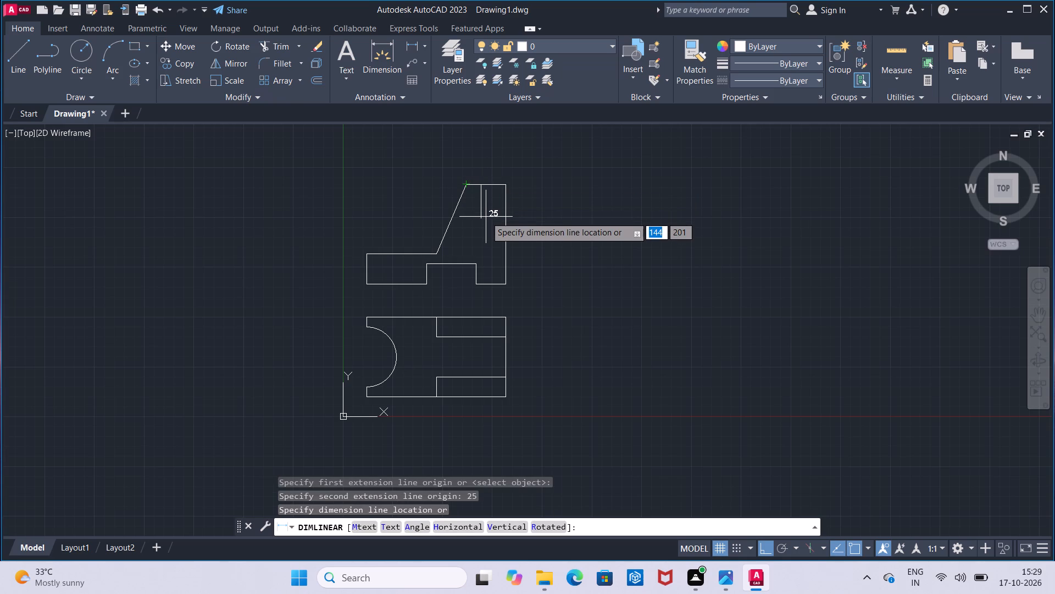
{"action": "left_click", "coordinate": [486, 232]}
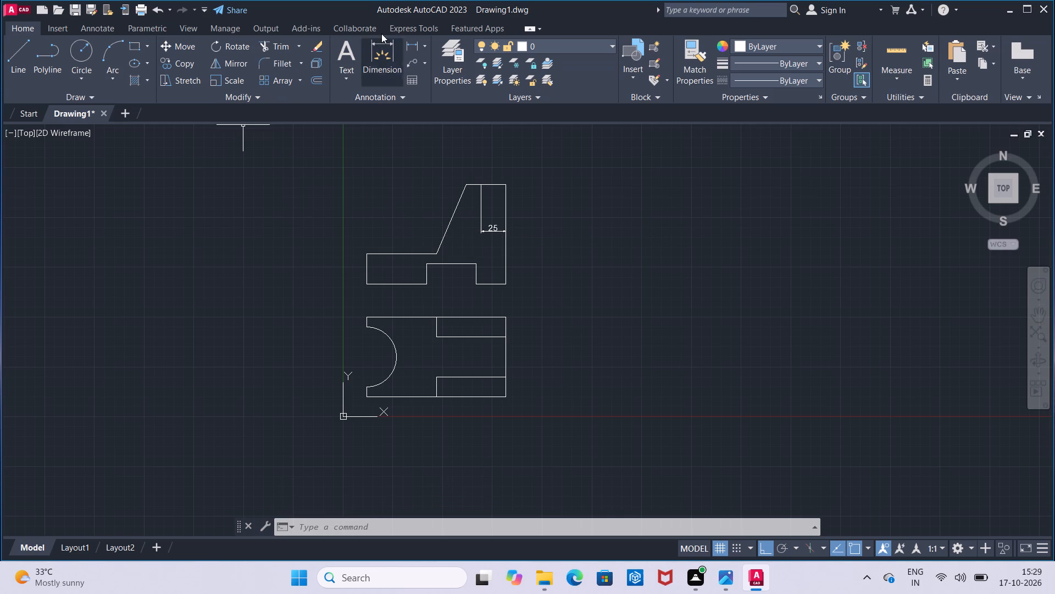
Place a 65 mm vertical linear dimension up from the front view's lower-right corner to locate the hole centre height.
{"action": "left_click", "coordinate": [411, 45]}
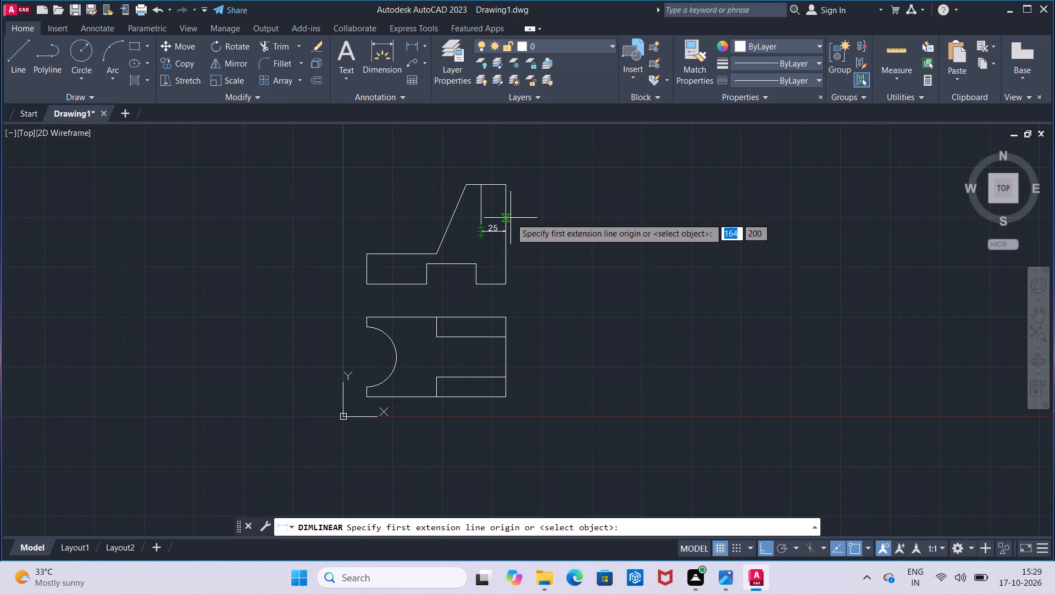
{"action": "left_click", "coordinate": [509, 283]}
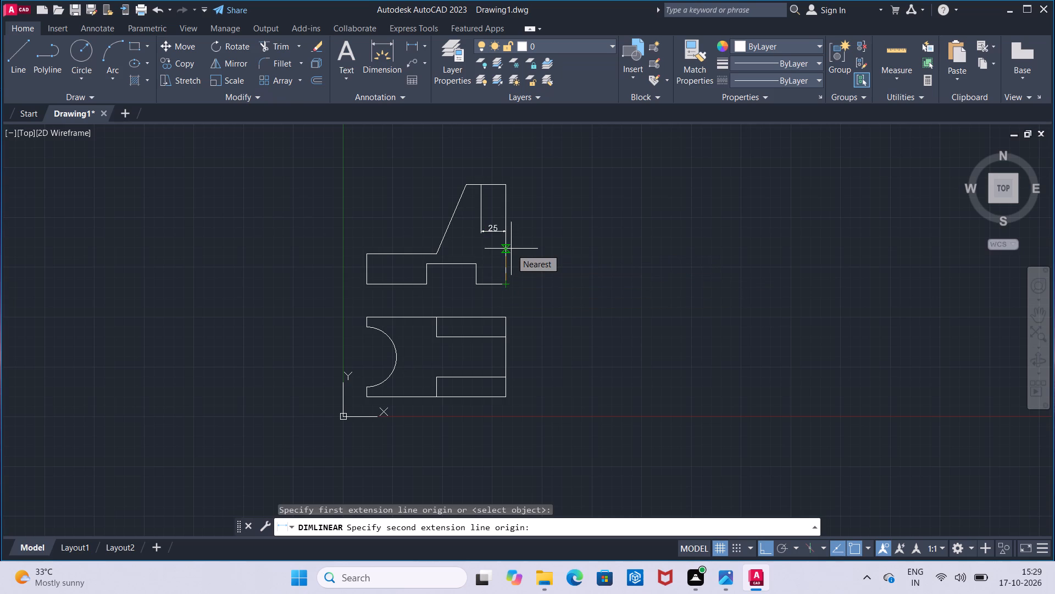
{"action": "type", "text": "65"}
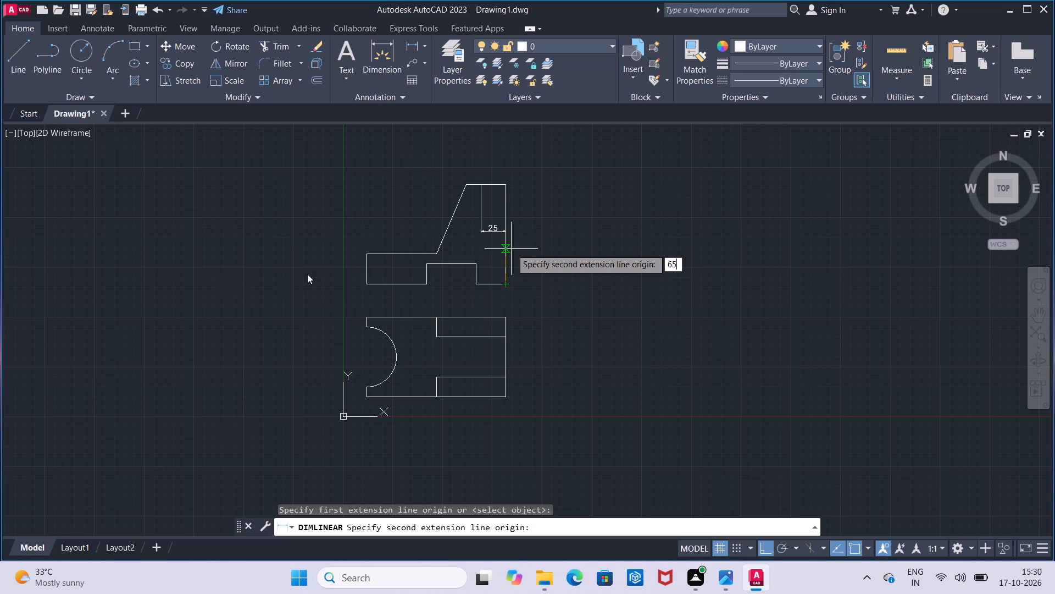
{"action": "key", "text": "Return"}
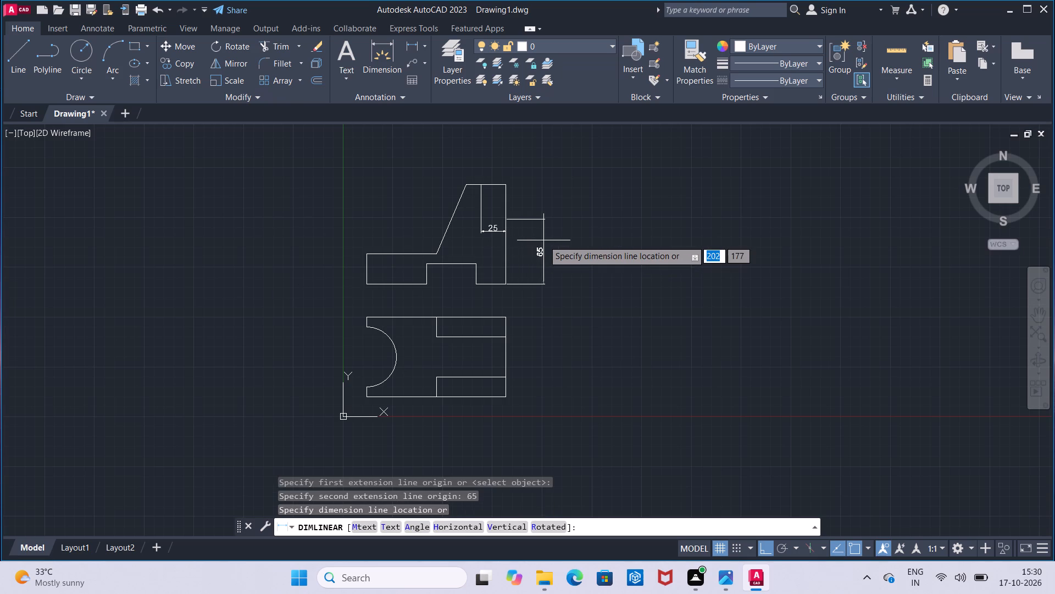
{"action": "left_click", "coordinate": [455, 248]}
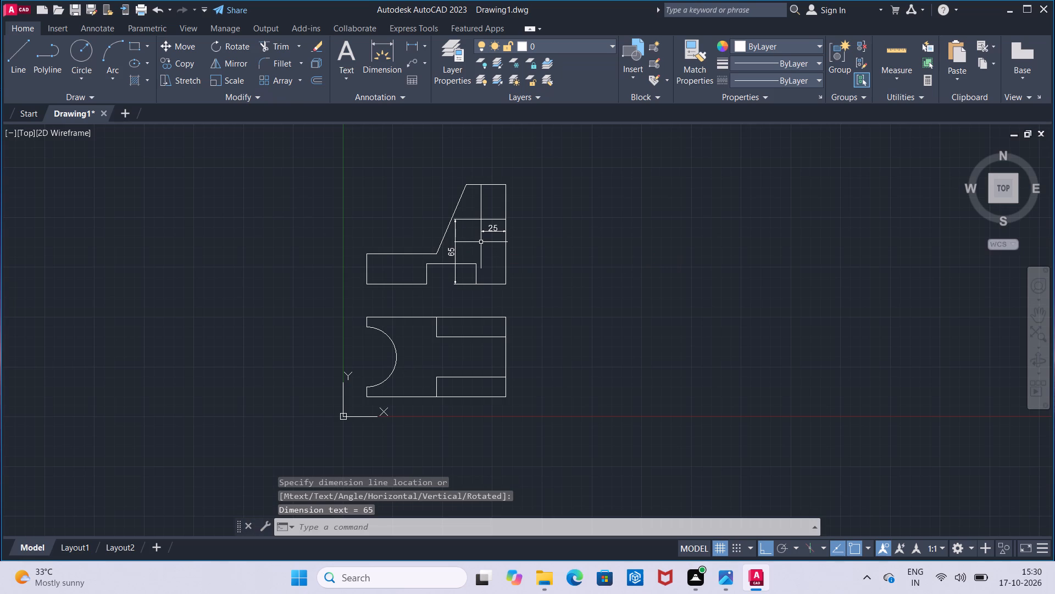
Draw a horizontal line about 51 mm long from the top of the 65 mm dimension to the front view's right edge.
{"action": "scroll", "coordinate": [481, 242], "scroll_direction": "up", "scroll_amount": 1}
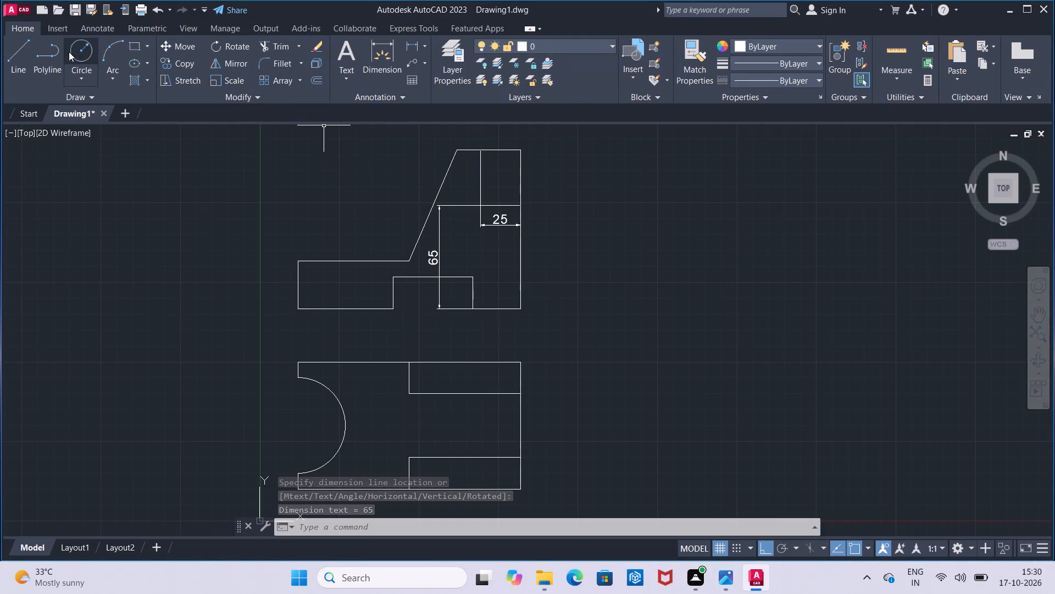
{"action": "left_click", "coordinate": [26, 56]}
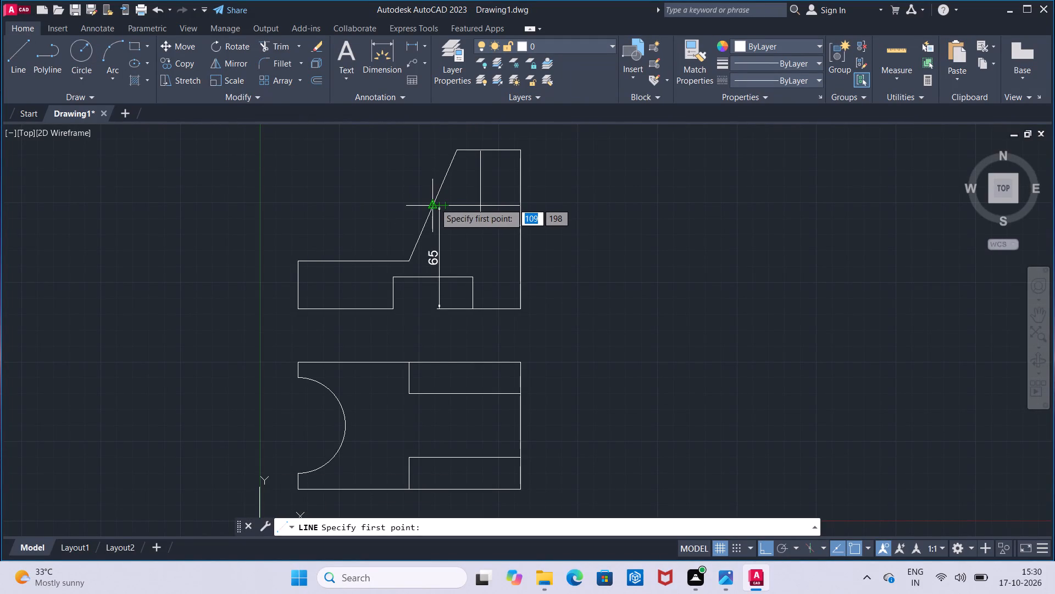
{"action": "left_click", "coordinate": [438, 206]}
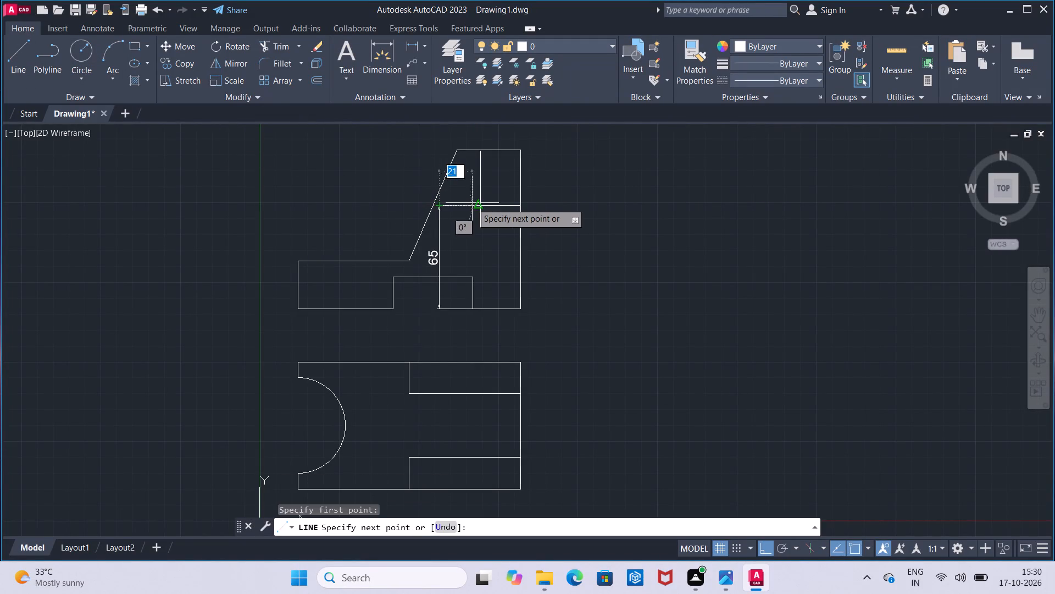
{"action": "left_click", "coordinate": [519, 204]}
{"action": "key", "text": "Escape"}
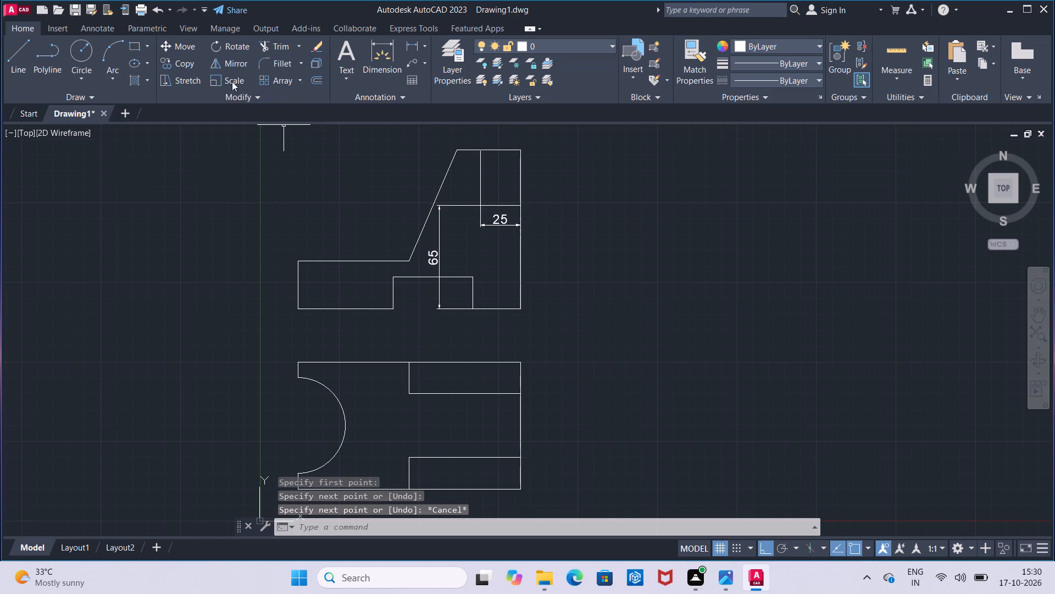
Draw a vertical line from the left end of the 25 mm dimension up to the front view's top edge.
{"action": "left_click", "coordinate": [24, 43]}
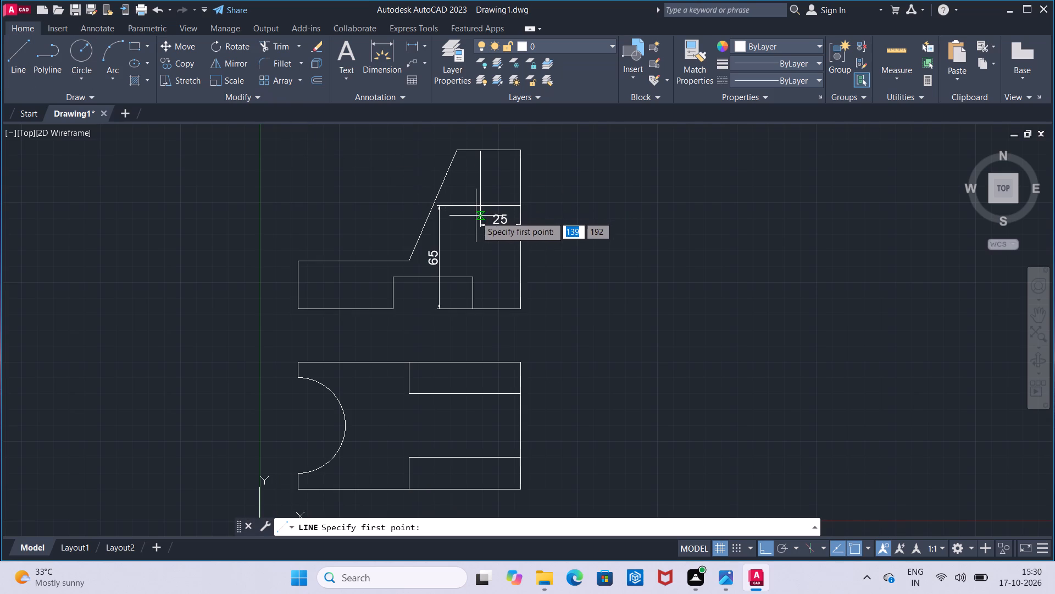
{"action": "left_click", "coordinate": [479, 218]}
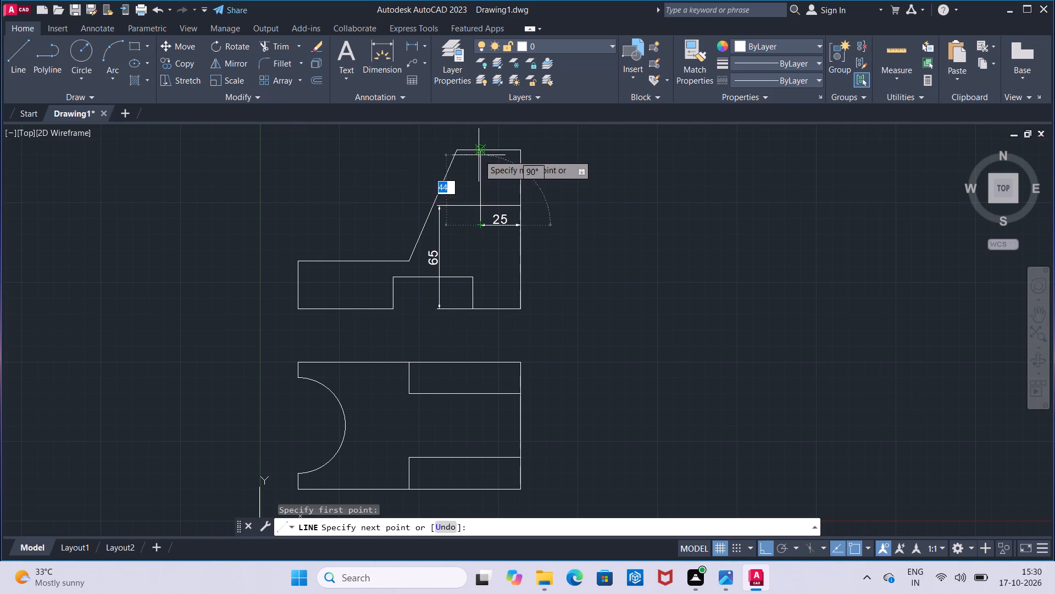
{"action": "left_click", "coordinate": [479, 155]}
{"action": "key", "text": "Escape"}
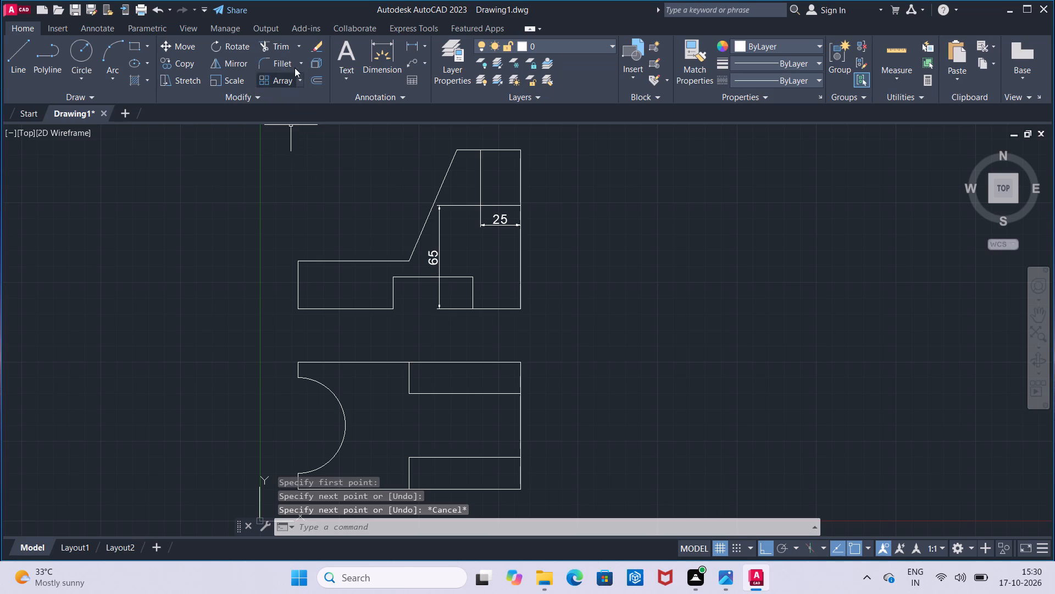
Remove the 65 mm and 25 mm guide dimensions with Trim, keeping the crossing centre lines.
{"action": "left_click", "coordinate": [290, 51]}
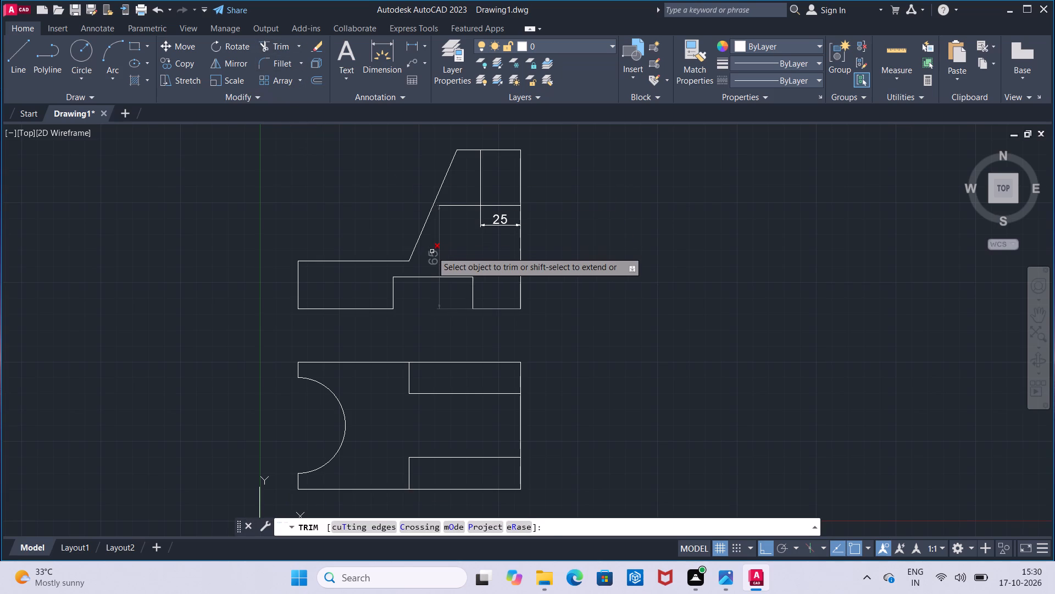
{"action": "left_click", "coordinate": [432, 251]}
{"action": "left_click", "coordinate": [507, 225]}
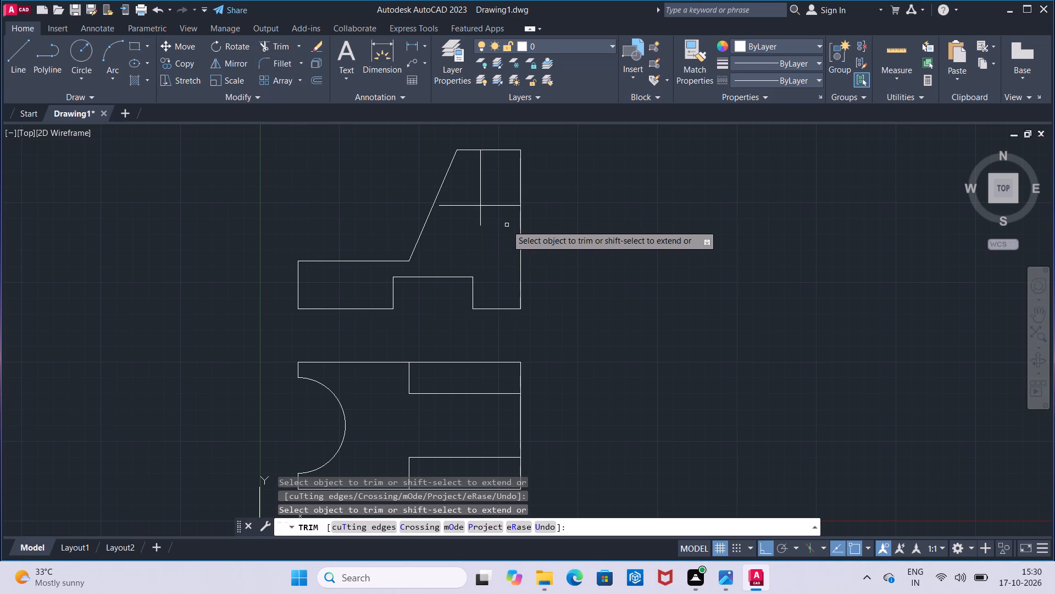
{"action": "key", "text": "Delete"}
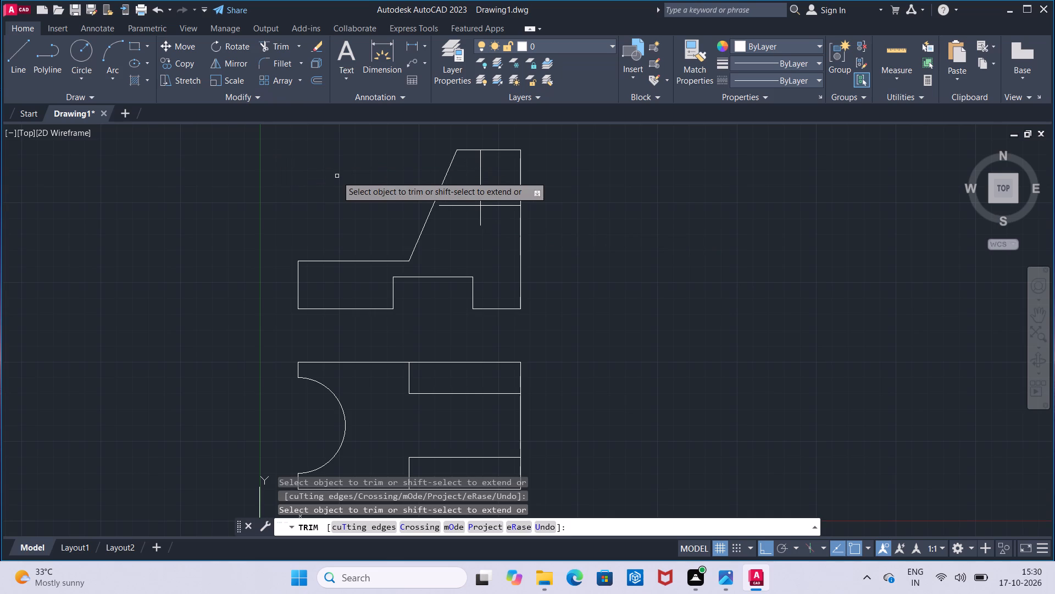
{"action": "key", "text": "Escape"}
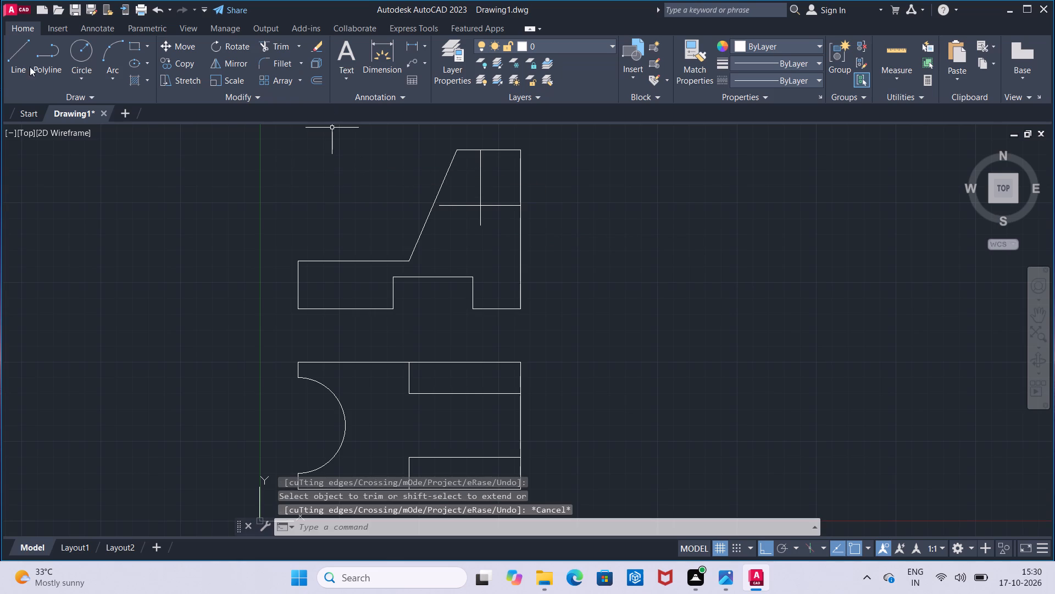
Draw a circle of radius 15 mm centred on the intersection of the front view's two crossing lines.
{"action": "left_click", "coordinate": [84, 57]}
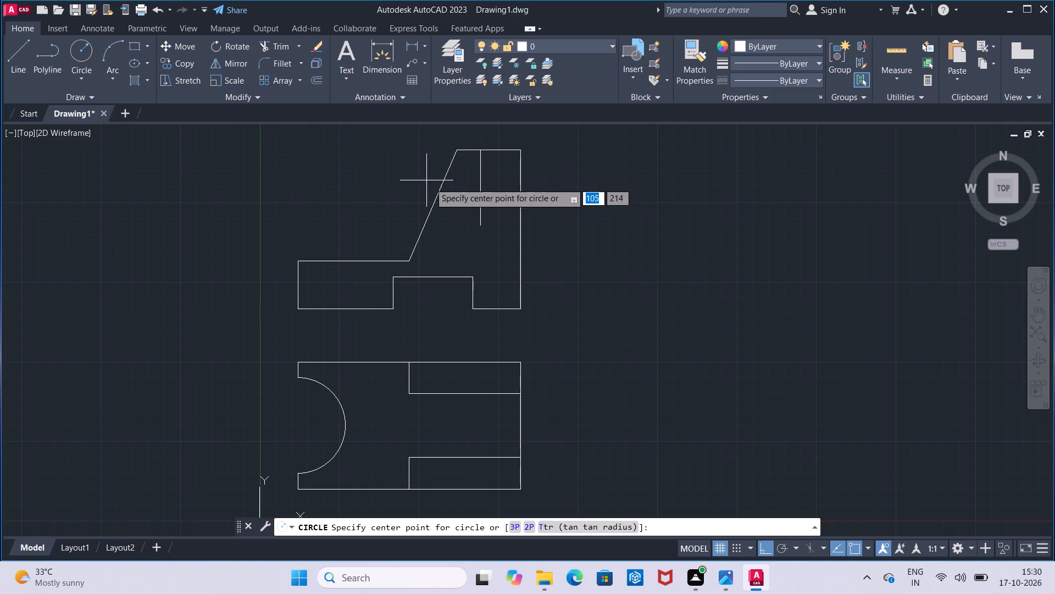
{"action": "left_click", "coordinate": [480, 205]}
{"action": "type", "text": "15"}
{"action": "key", "text": "Return"}
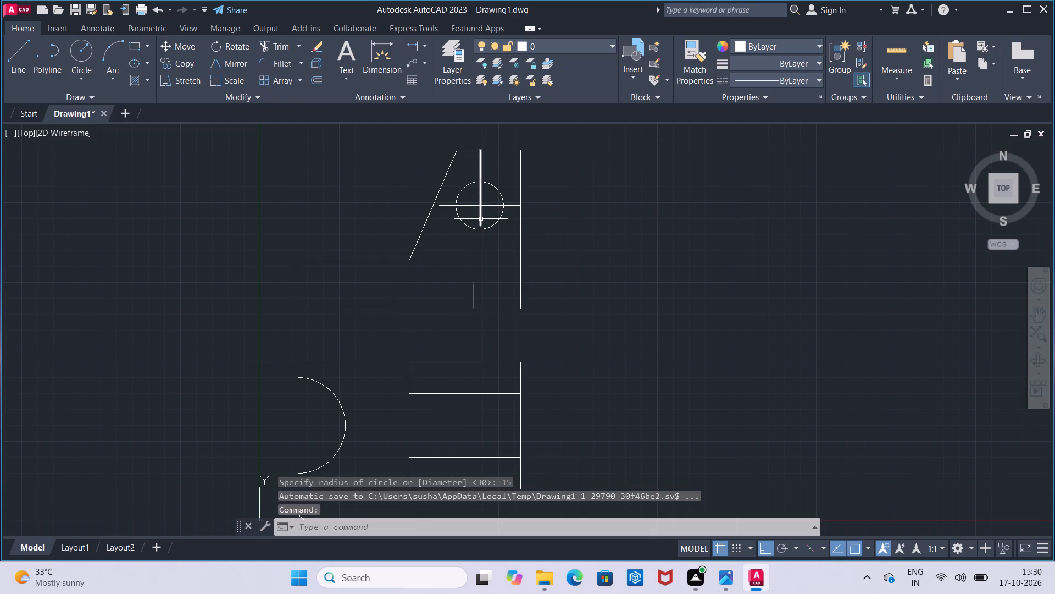
Trim the parts of the crossing lines above, left and right of the circle back to its edge.
{"action": "left_click", "coordinate": [261, 42]}
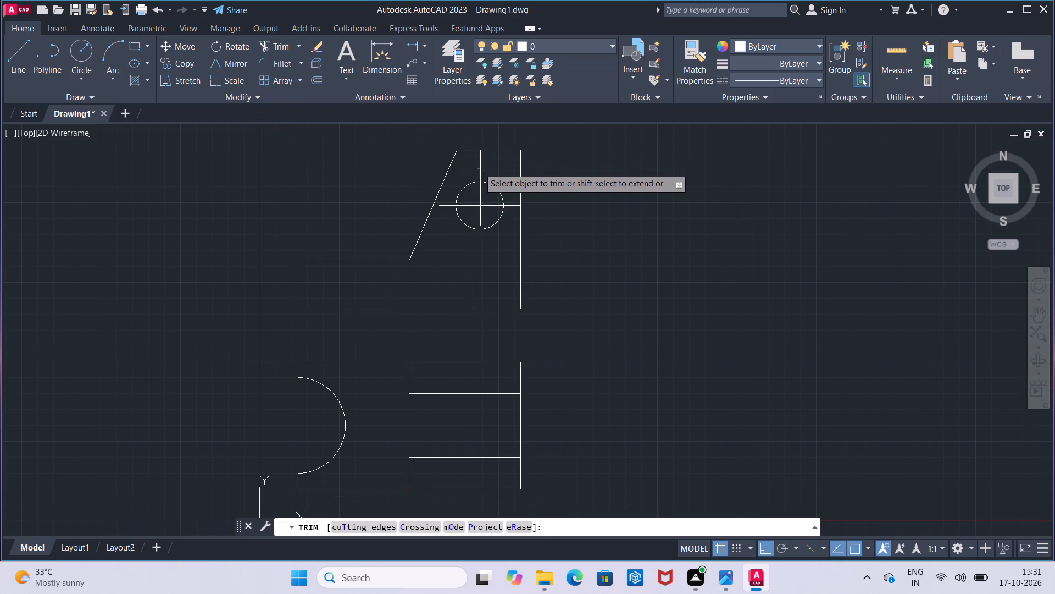
{"action": "left_click", "coordinate": [479, 168]}
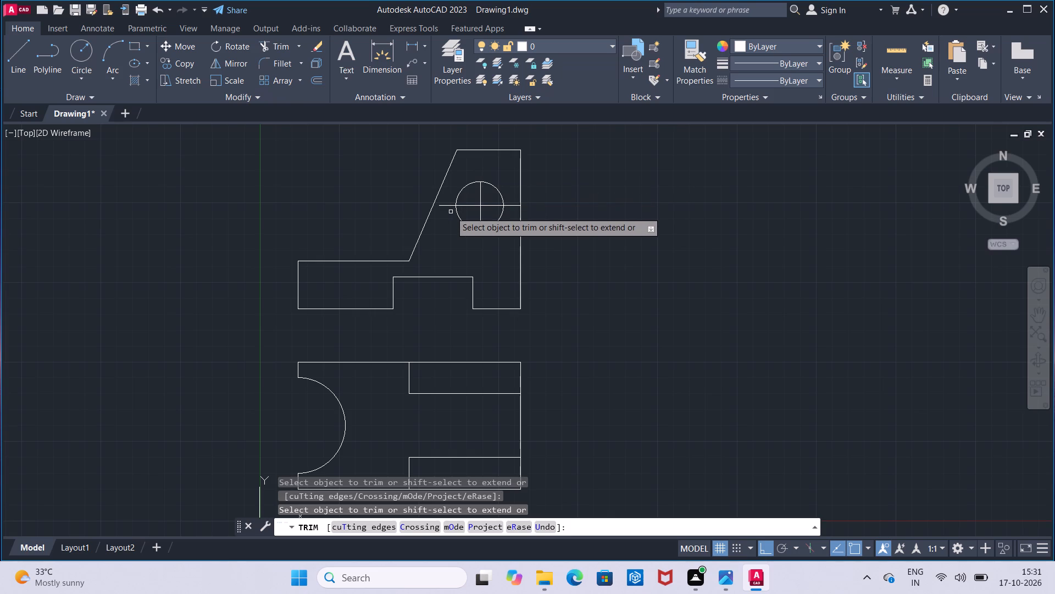
{"action": "left_click", "coordinate": [449, 207]}
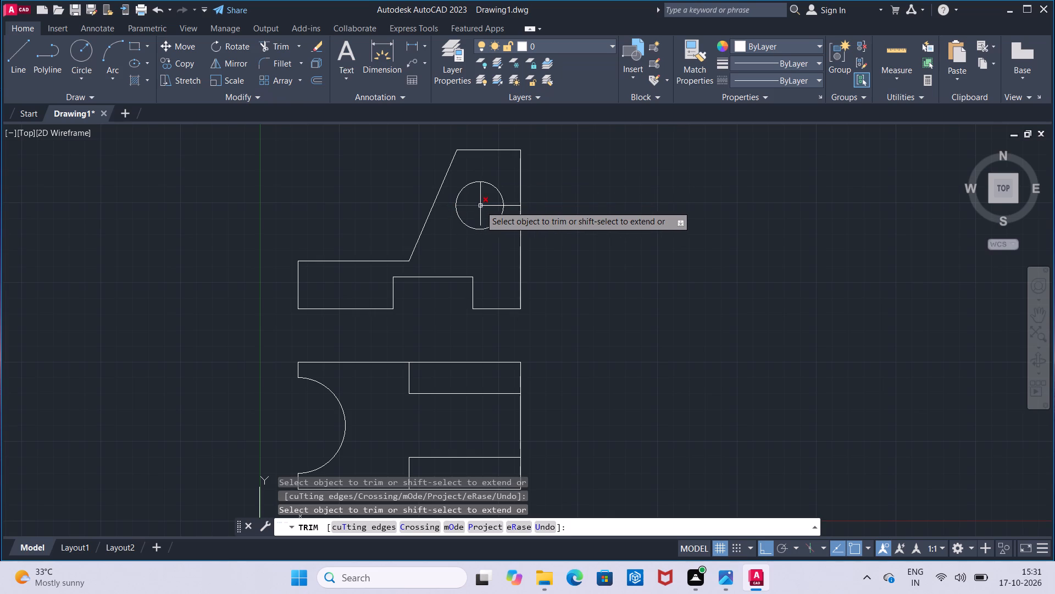
{"action": "left_click", "coordinate": [508, 205]}
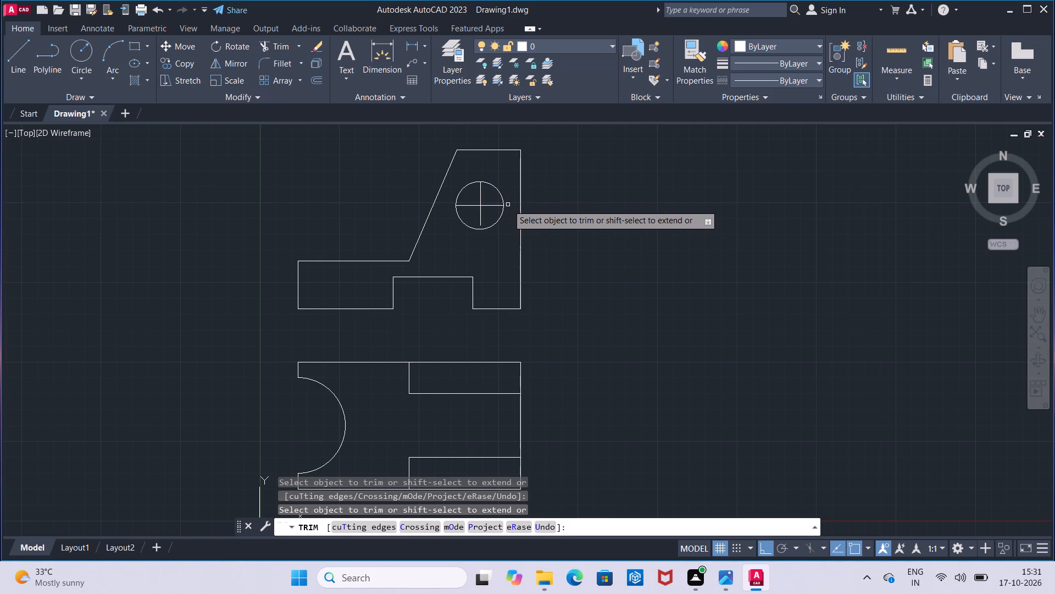
{"action": "key", "text": "Escape"}
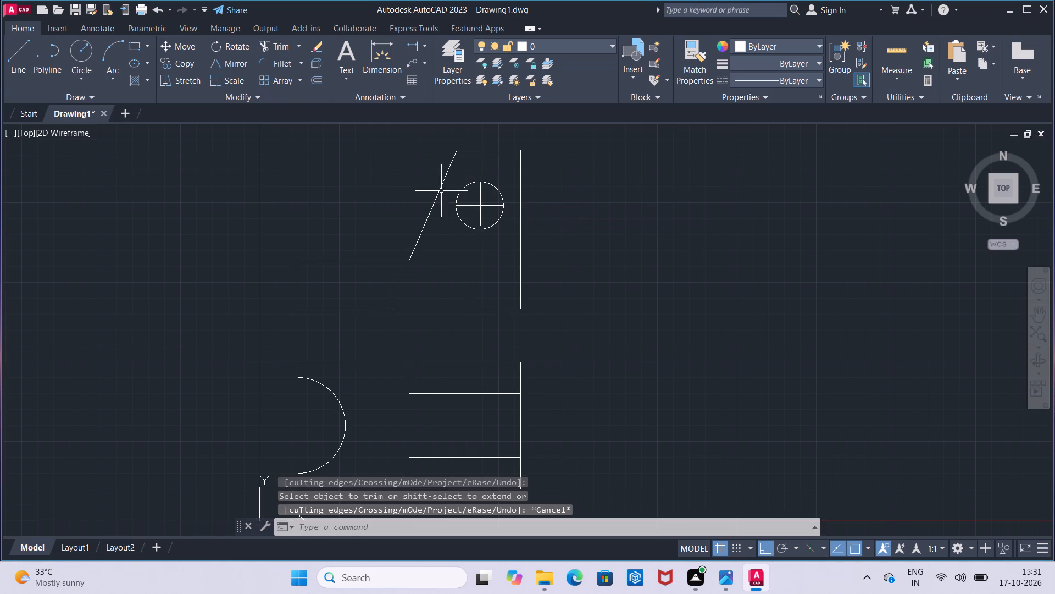
Extend the hole's vertical centre line down to the bottom of the circle.
{"action": "left_click", "coordinate": [295, 43]}
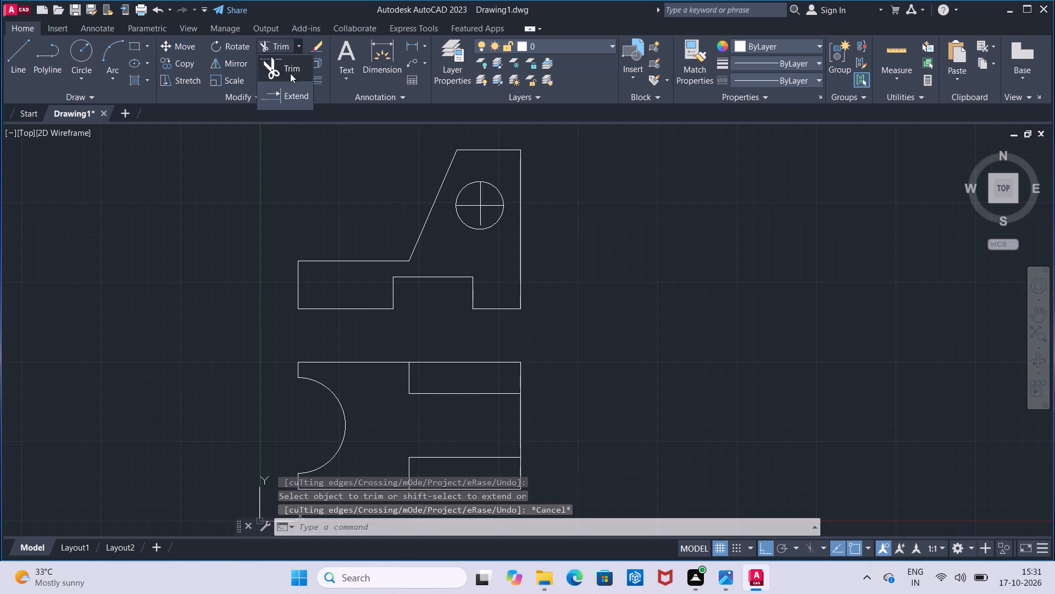
{"action": "left_click", "coordinate": [290, 92]}
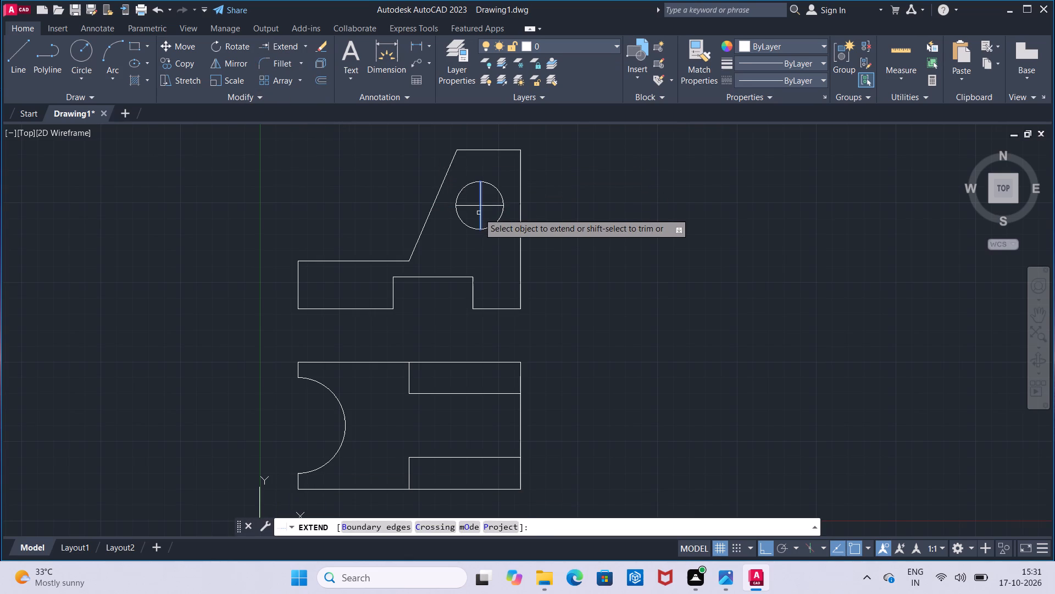
{"action": "left_click", "coordinate": [479, 213]}
{"action": "key", "text": "Escape"}
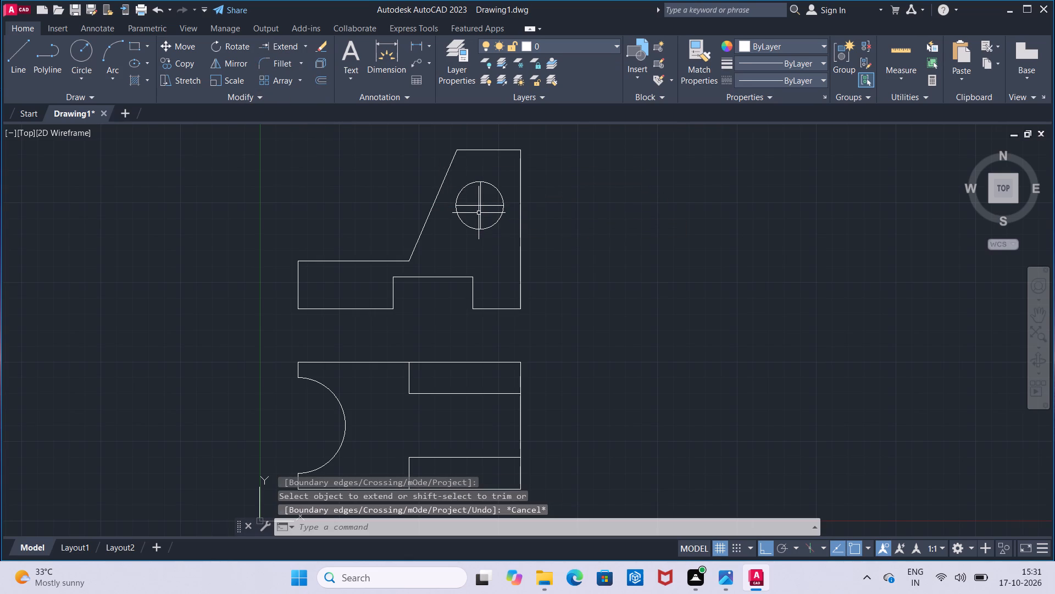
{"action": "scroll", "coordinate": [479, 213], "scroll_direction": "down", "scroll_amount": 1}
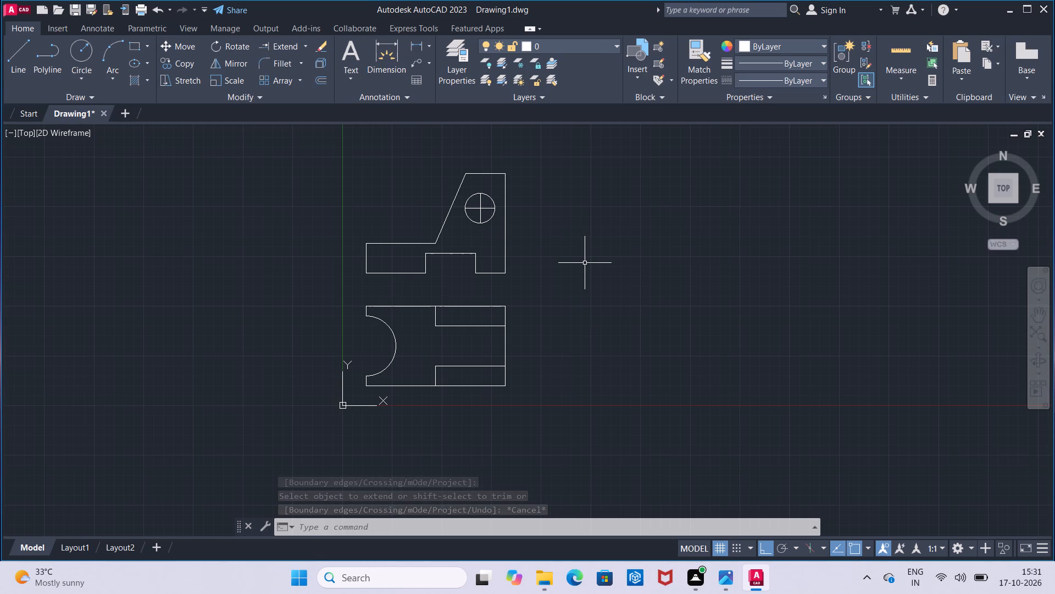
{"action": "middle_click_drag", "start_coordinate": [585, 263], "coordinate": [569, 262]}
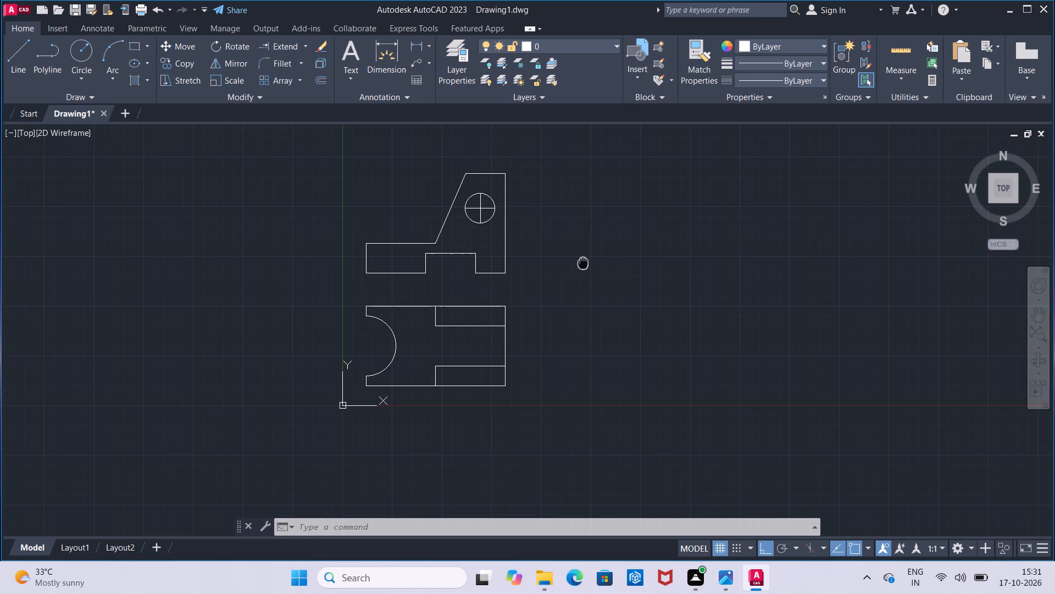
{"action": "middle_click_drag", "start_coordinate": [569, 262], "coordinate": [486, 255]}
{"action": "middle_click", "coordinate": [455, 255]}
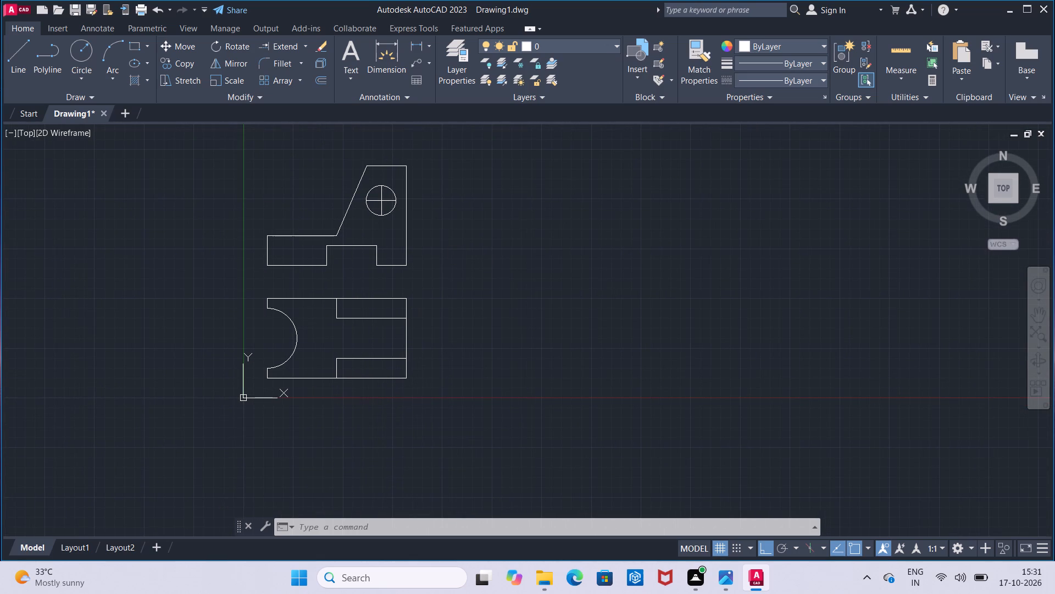
Draw an 80 mm horizontal base line for the side view, starting about 69 mm right of the front view and level with its base.
{"action": "left_click", "coordinate": [18, 54]}
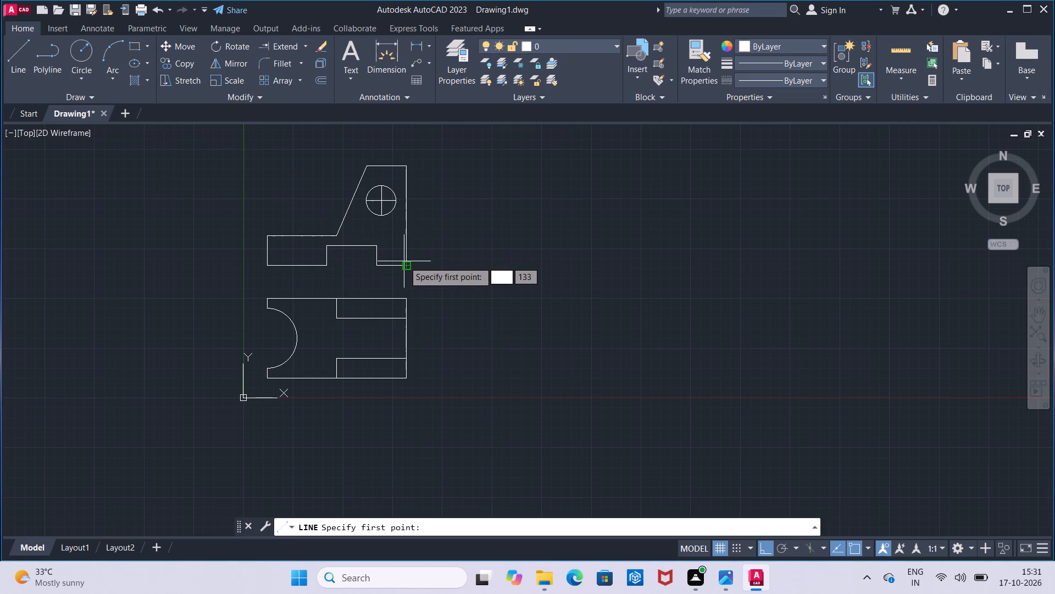
{"action": "left_click", "coordinate": [475, 265]}
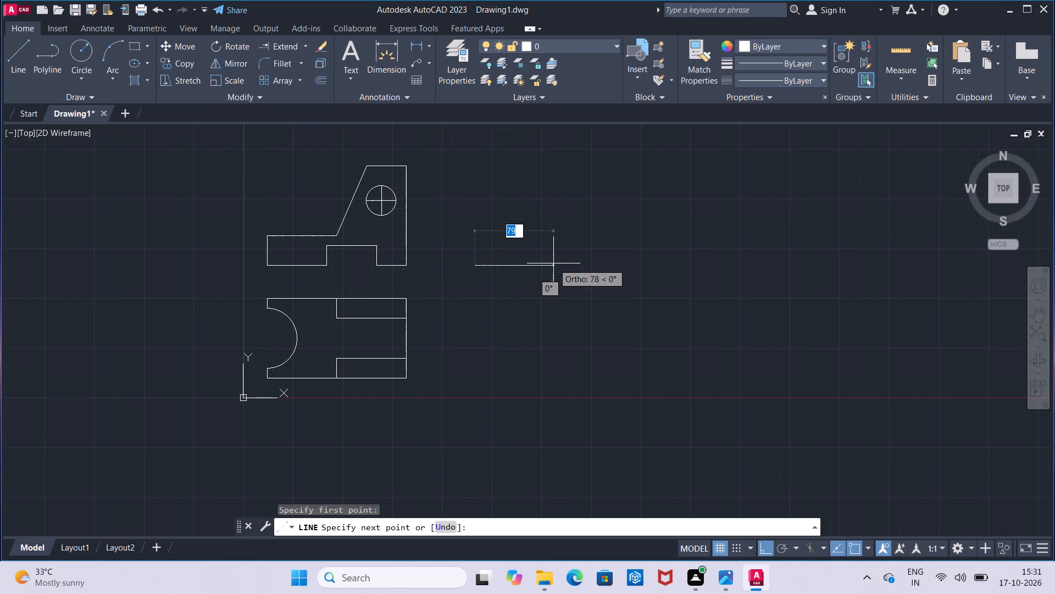
{"action": "key", "text": "8"}
{"action": "key", "text": "0"}
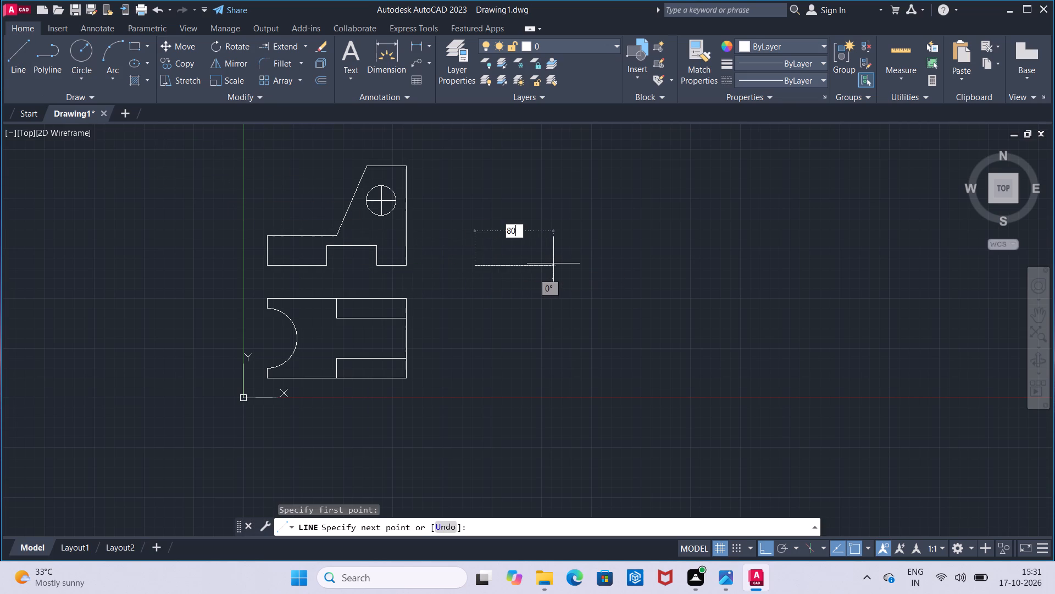
{"action": "key", "text": "Return"}
{"action": "key", "text": "Escape"}
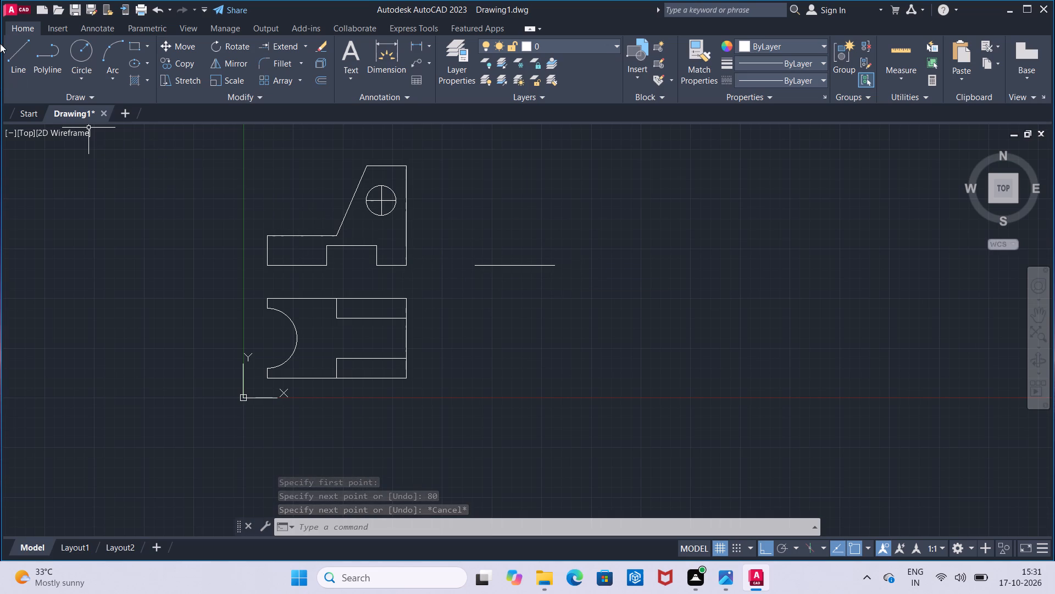
From the base line's left end, draw the side view's left upright: 100 mm up, 20 mm across and 70 mm down.
{"action": "left_click", "coordinate": [15, 53]}
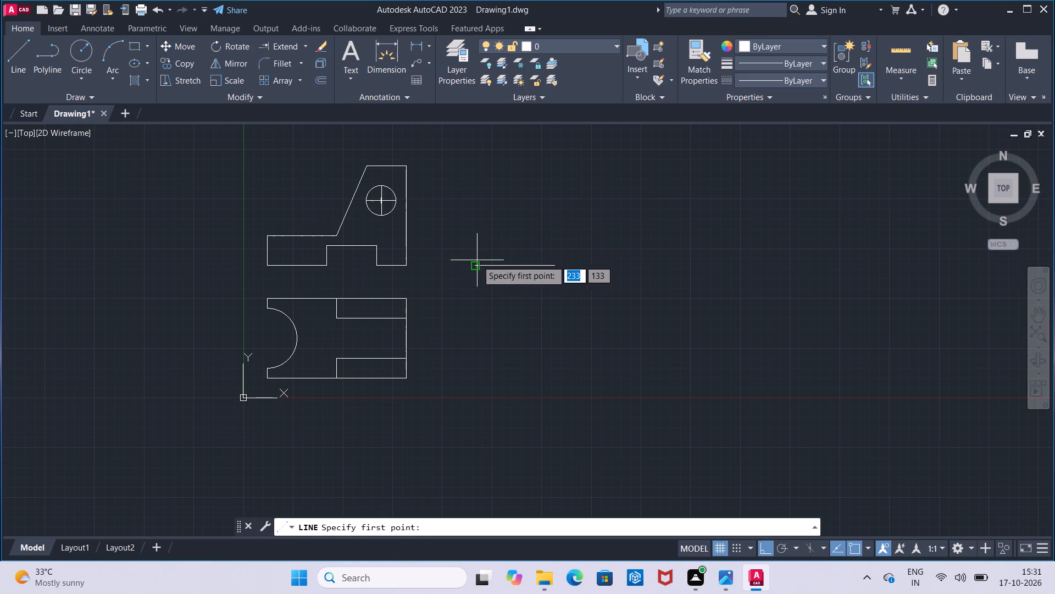
{"action": "left_click", "coordinate": [476, 261]}
{"action": "type", "text": "100"}
{"action": "key", "text": "Return"}
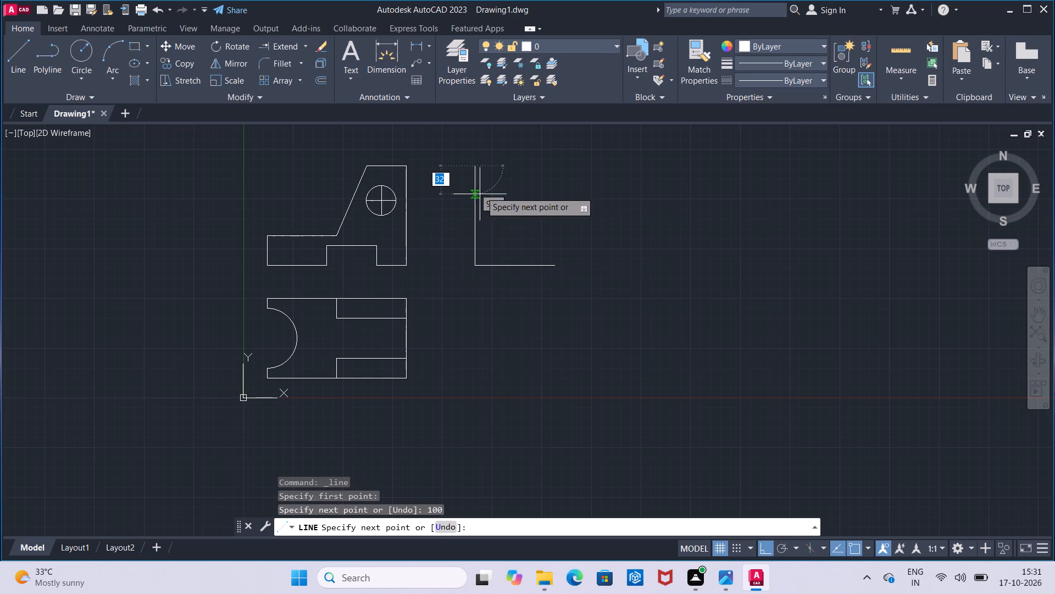
{"action": "key", "text": "2"}
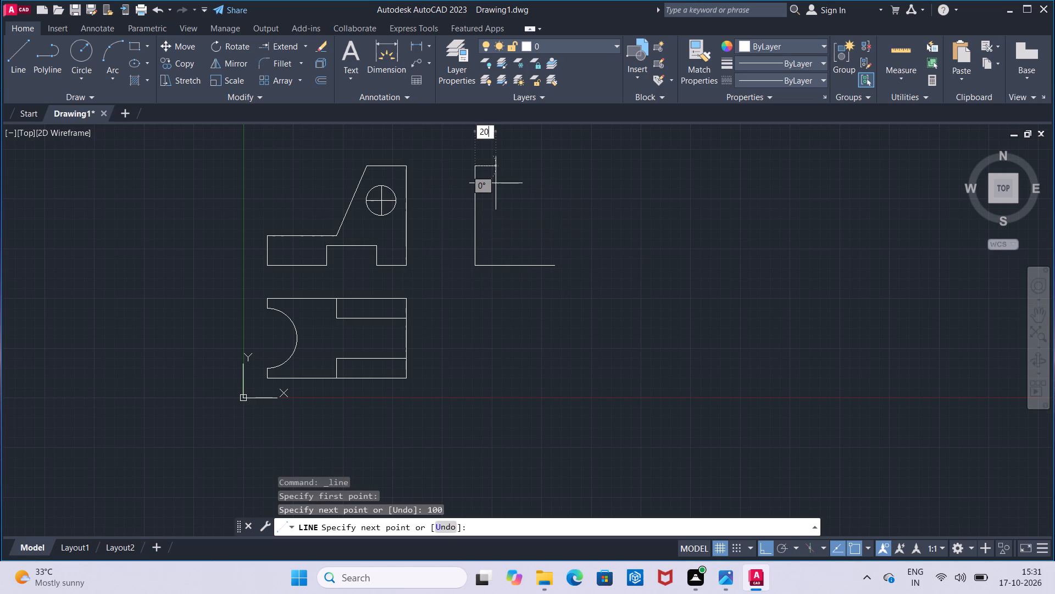
{"action": "key", "text": "0"}
{"action": "key", "text": "Return"}
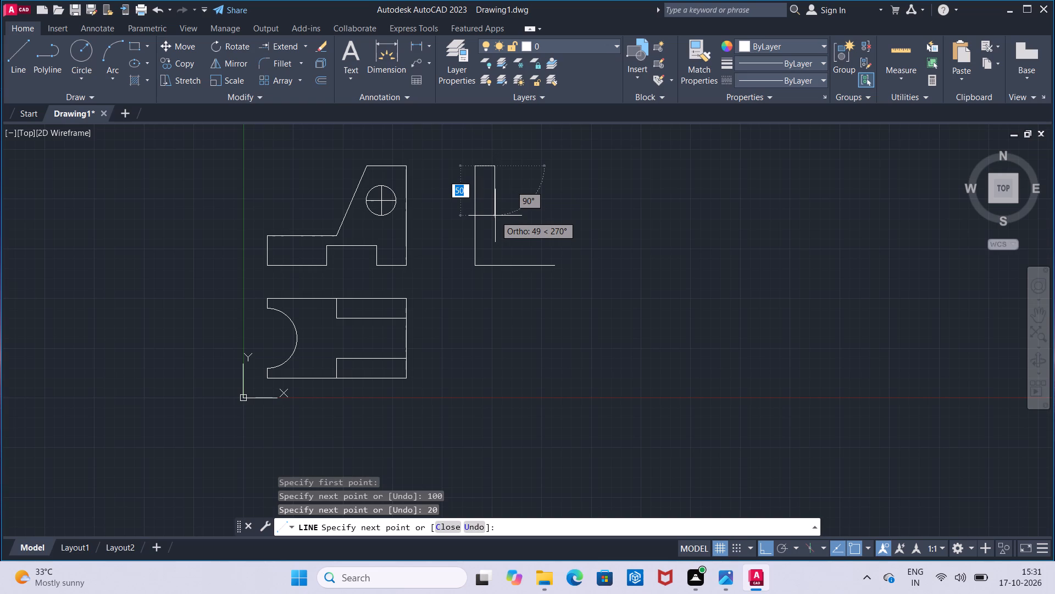
{"action": "type", "text": "70"}
{"action": "key", "text": "Return"}
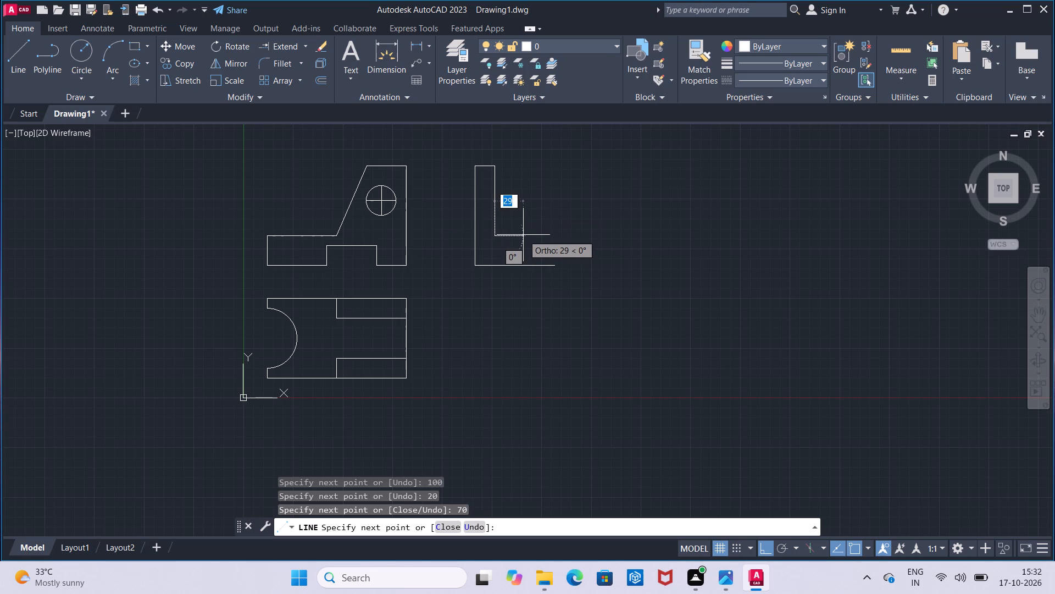
Continue the side view outline 40 mm right, 70 mm up and 20 mm right, closing down to the base line's right end.
{"action": "type", "text": "40"}
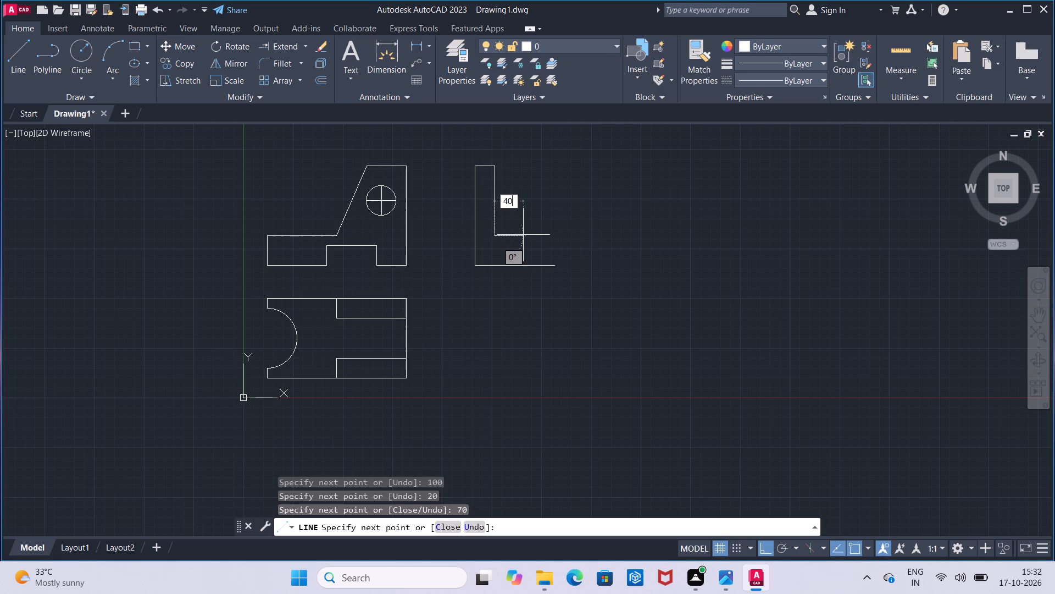
{"action": "key", "text": "Return"}
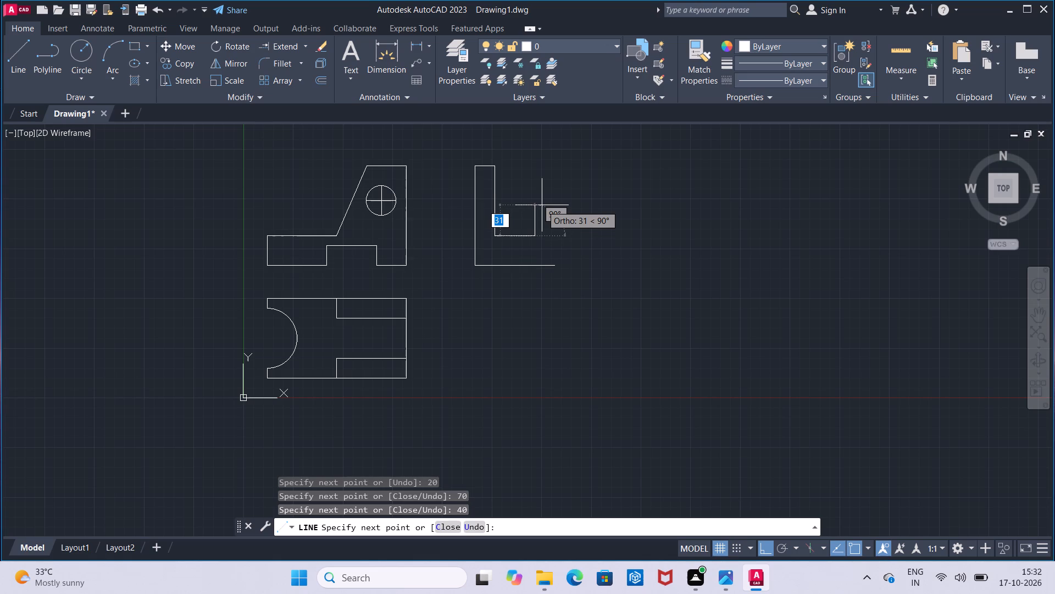
{"action": "type", "text": "70"}
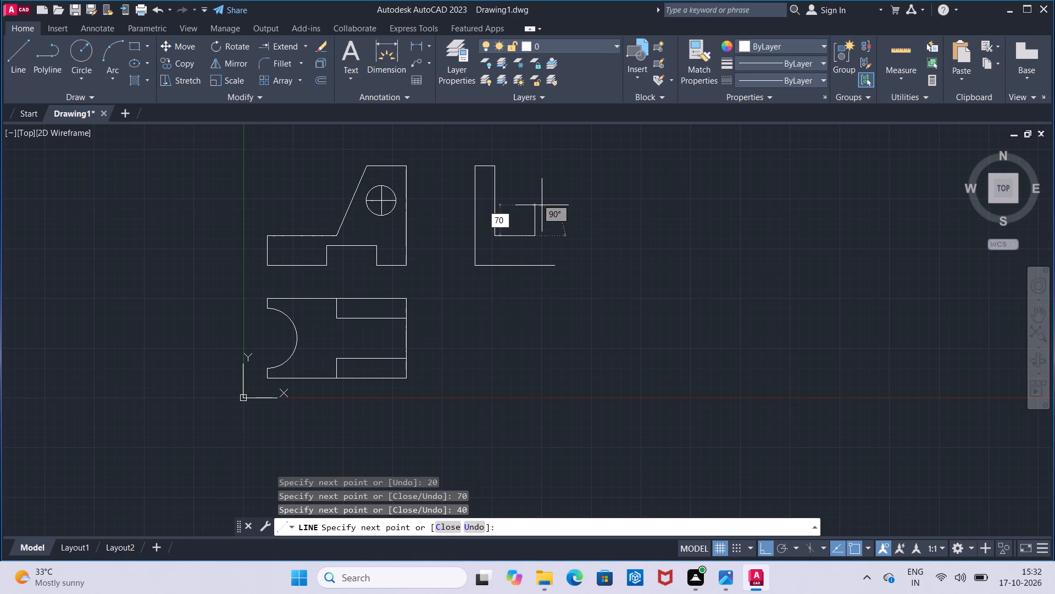
{"action": "key", "text": "Return"}
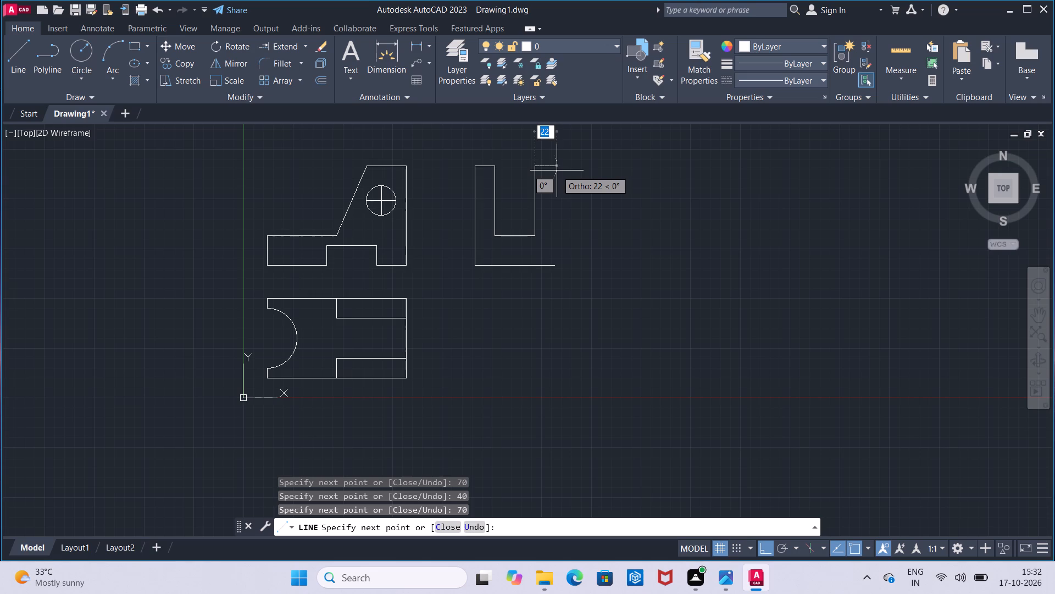
{"action": "key", "text": "2"}
{"action": "key", "text": "0"}
{"action": "key", "text": "Return"}
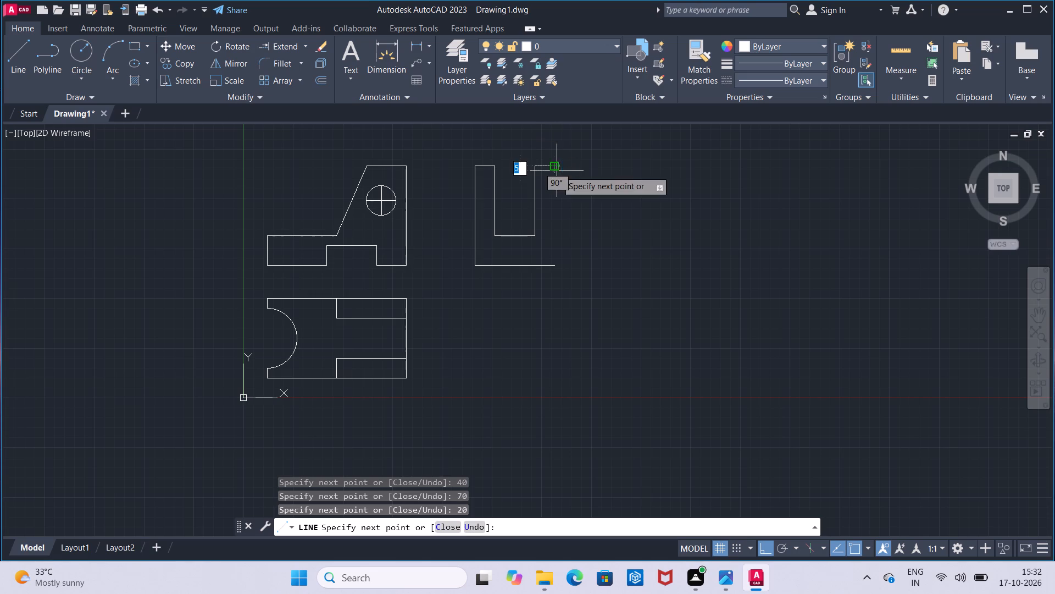
{"action": "left_click", "coordinate": [554, 263]}
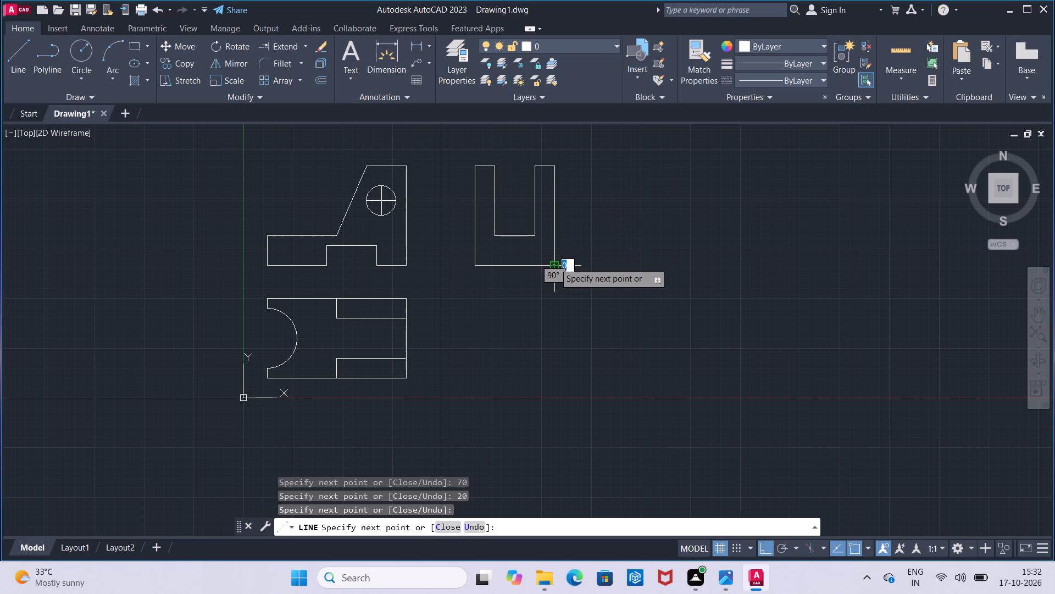
{"action": "key", "text": "Escape"}
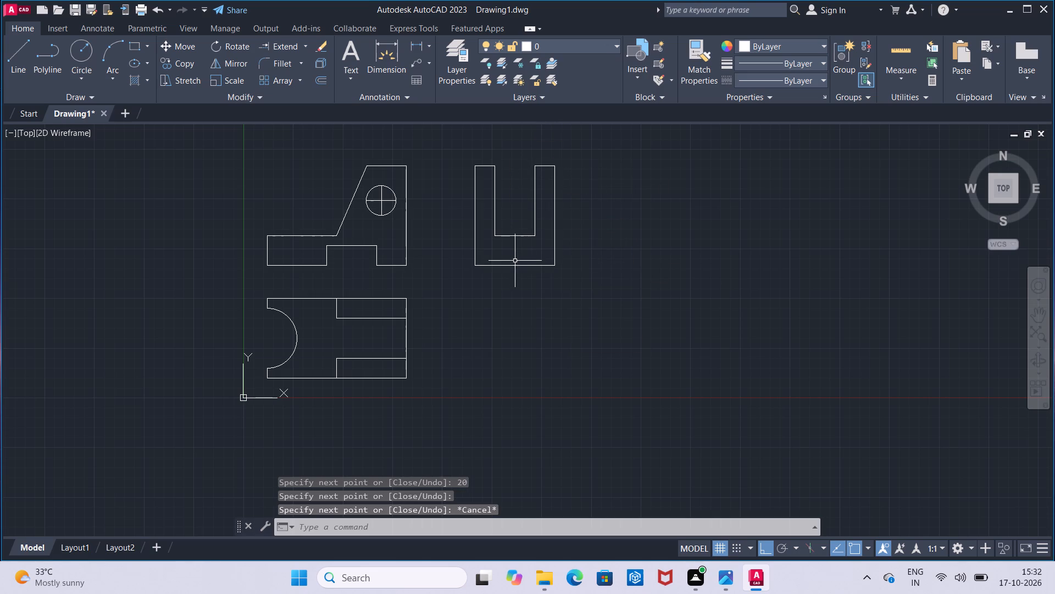
Select all the geometry of the three views and run Join on it.
{"action": "scroll", "coordinate": [501, 256], "scroll_direction": "up", "scroll_amount": 1}
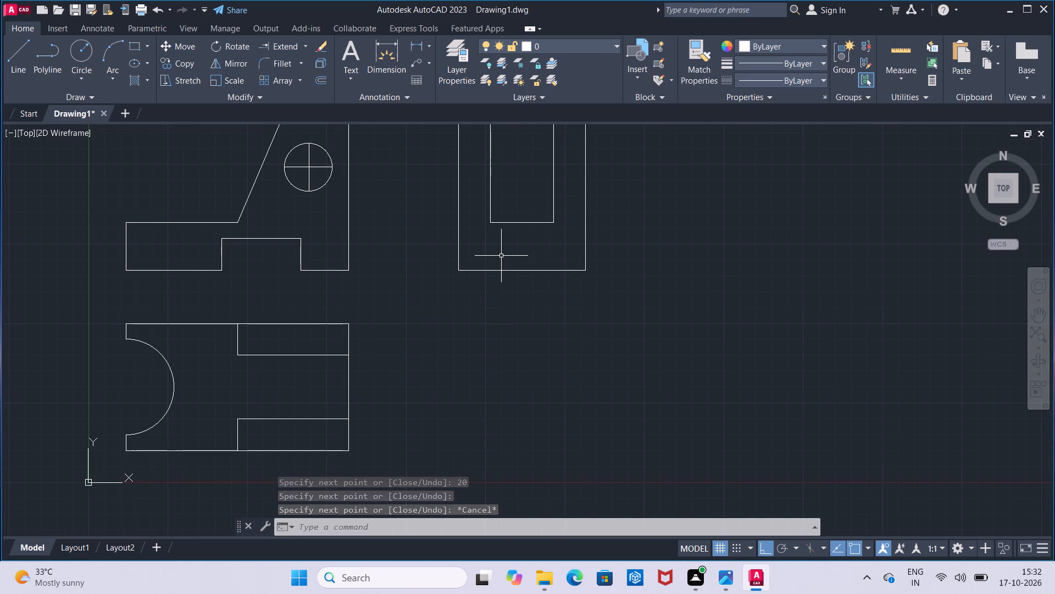
{"action": "scroll", "coordinate": [501, 256], "scroll_direction": "down", "scroll_amount": 1}
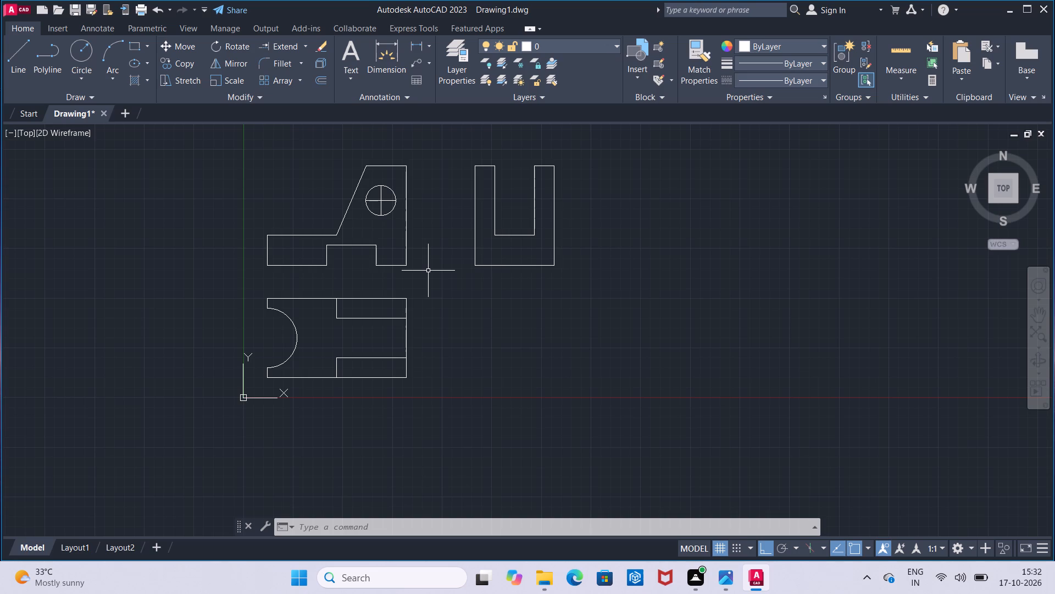
{"action": "left_click", "coordinate": [253, 128]}
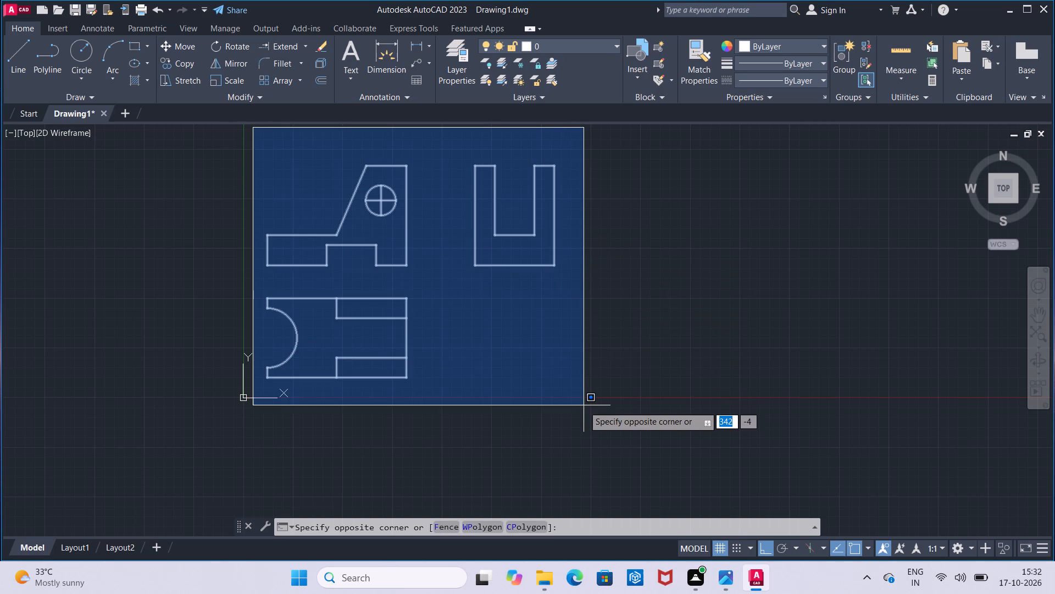
{"action": "left_click", "coordinate": [583, 387]}
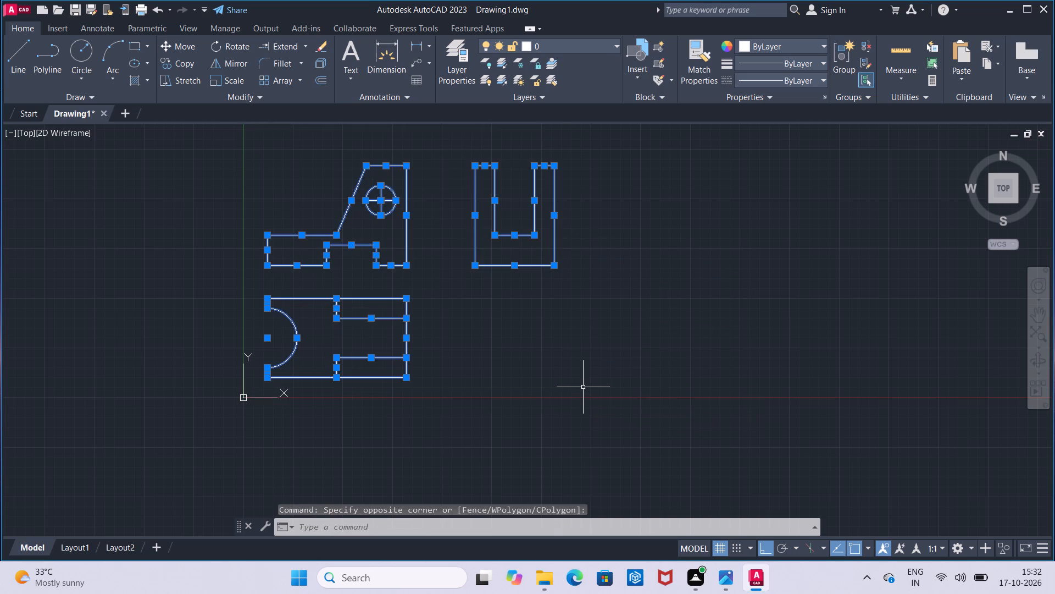
{"action": "type", "text": "lo"}
{"action": "key", "text": "BackSpace"}
{"action": "key", "text": "BackSpace"}
{"action": "type", "text": "join"}
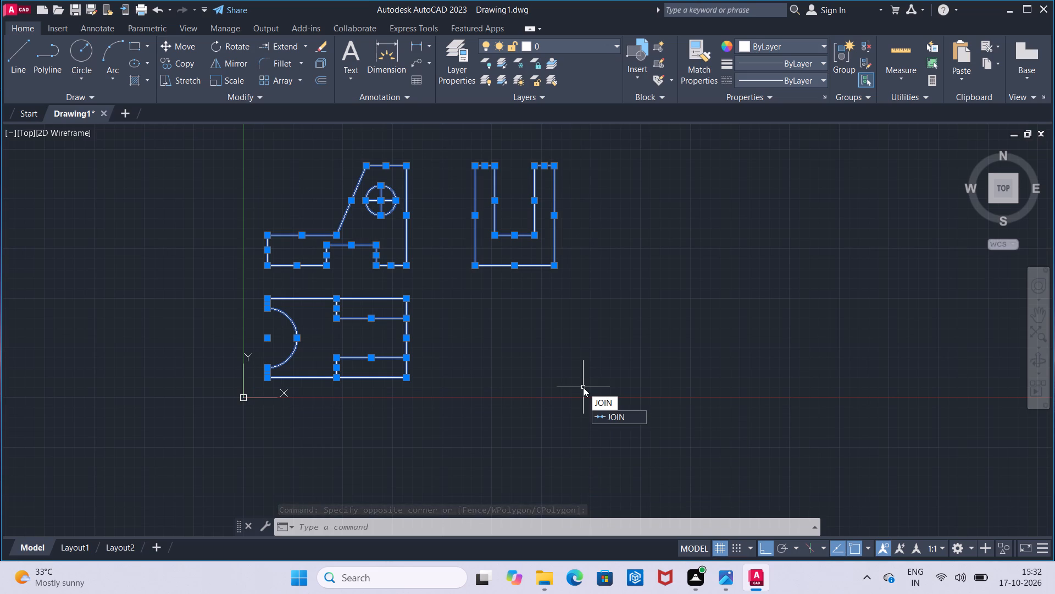
{"action": "left_click", "coordinate": [632, 415]}
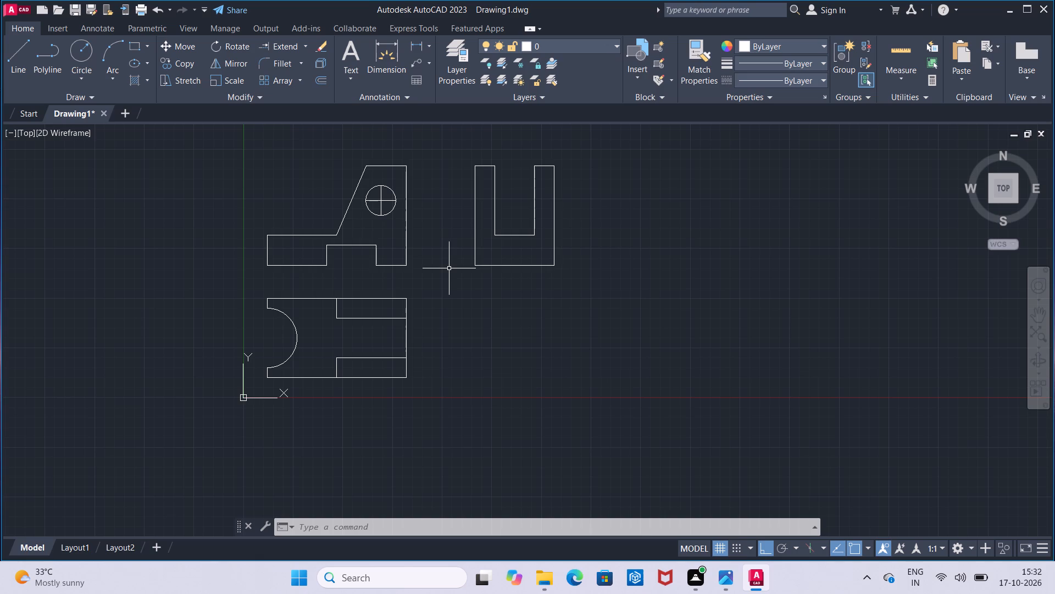
Add horizontal linear dimensions above the front view for the upright's full width at the slope's foot and for its top edge.
{"action": "left_click", "coordinate": [417, 45]}
{"action": "left_click", "coordinate": [410, 167]}
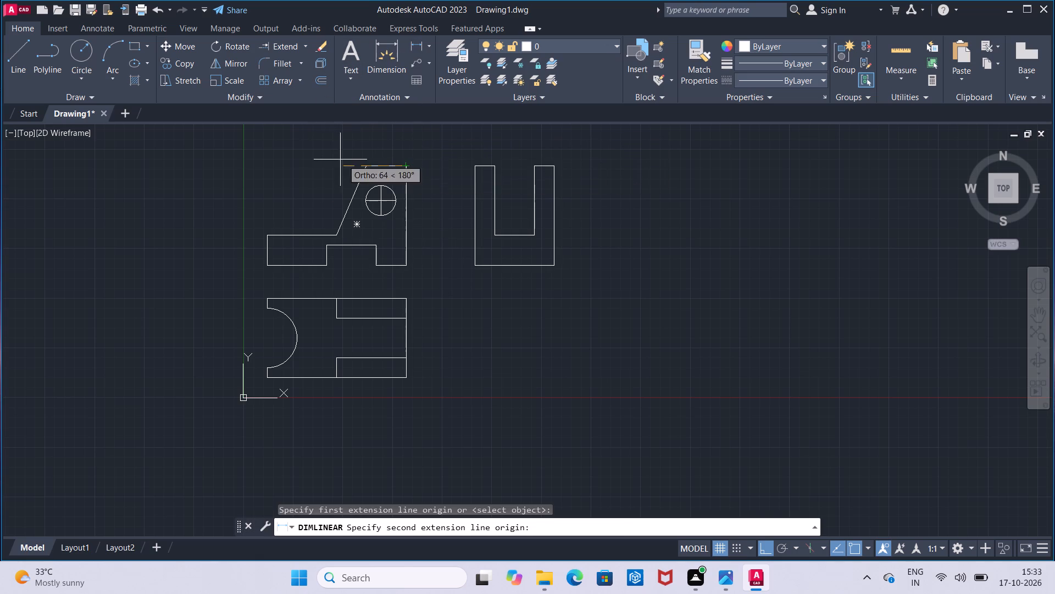
{"action": "left_click", "coordinate": [334, 233]}
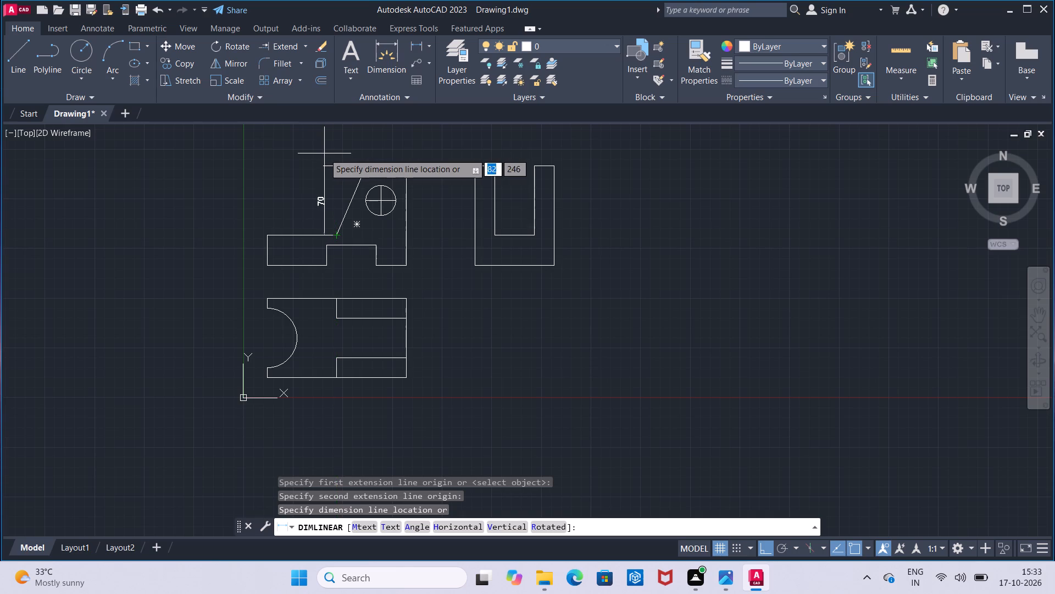
{"action": "left_click", "coordinate": [362, 144]}
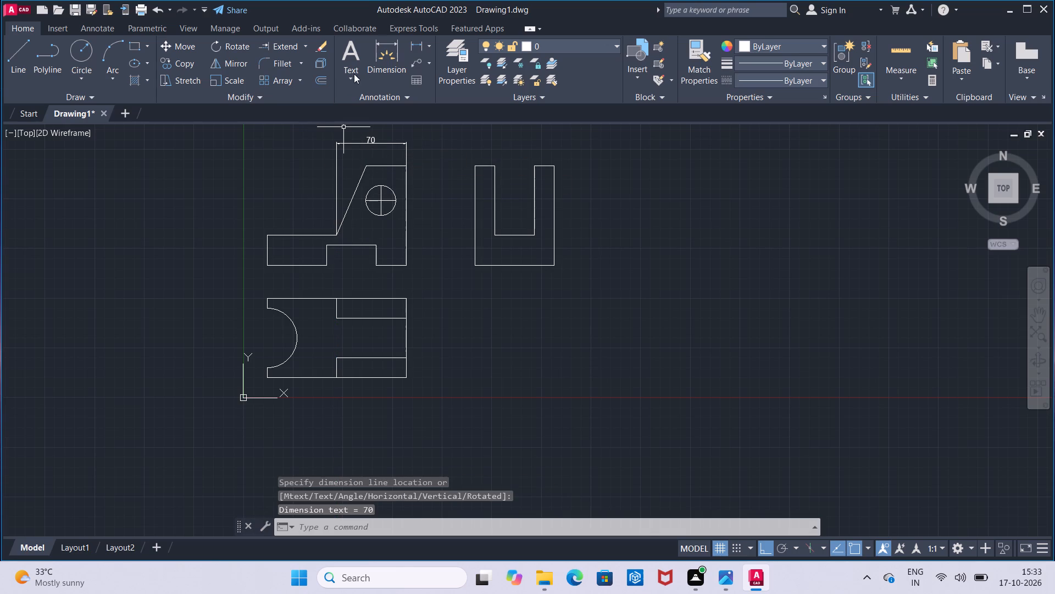
{"action": "left_click", "coordinate": [410, 46]}
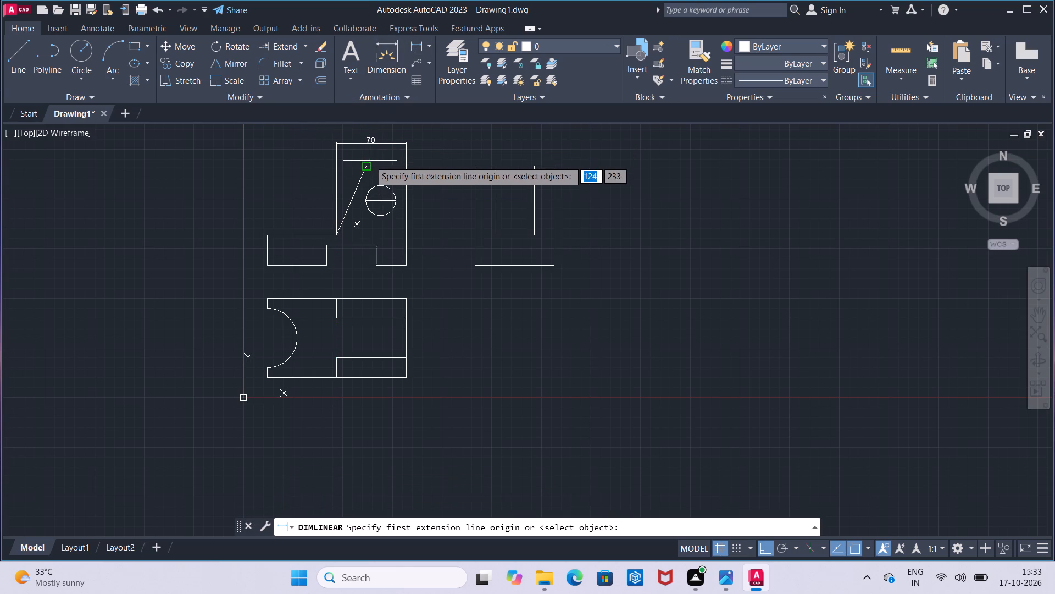
{"action": "left_click", "coordinate": [366, 166]}
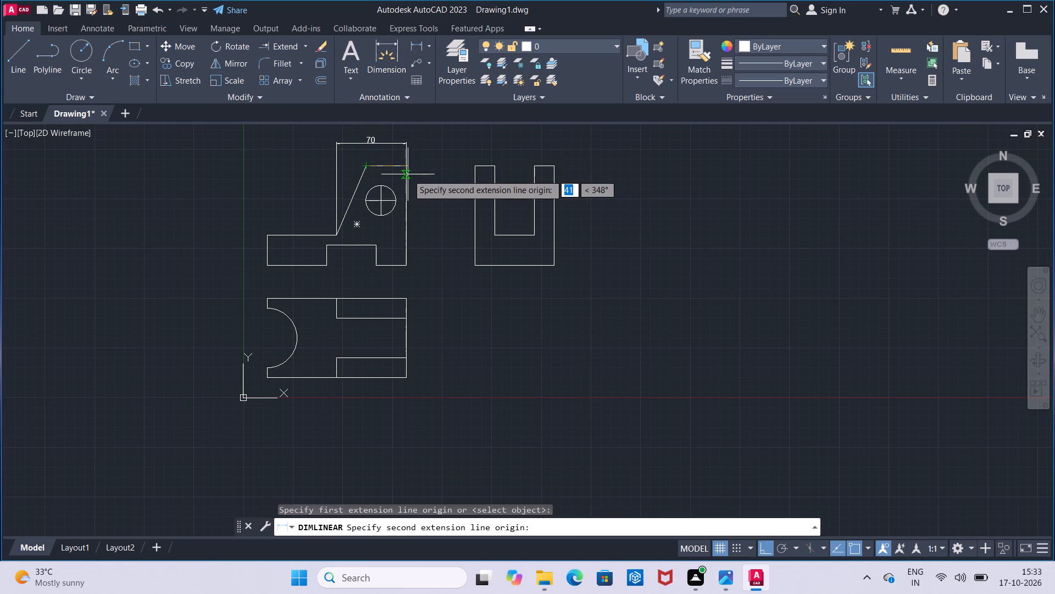
{"action": "left_click", "coordinate": [408, 169]}
{"action": "left_click", "coordinate": [408, 153]}
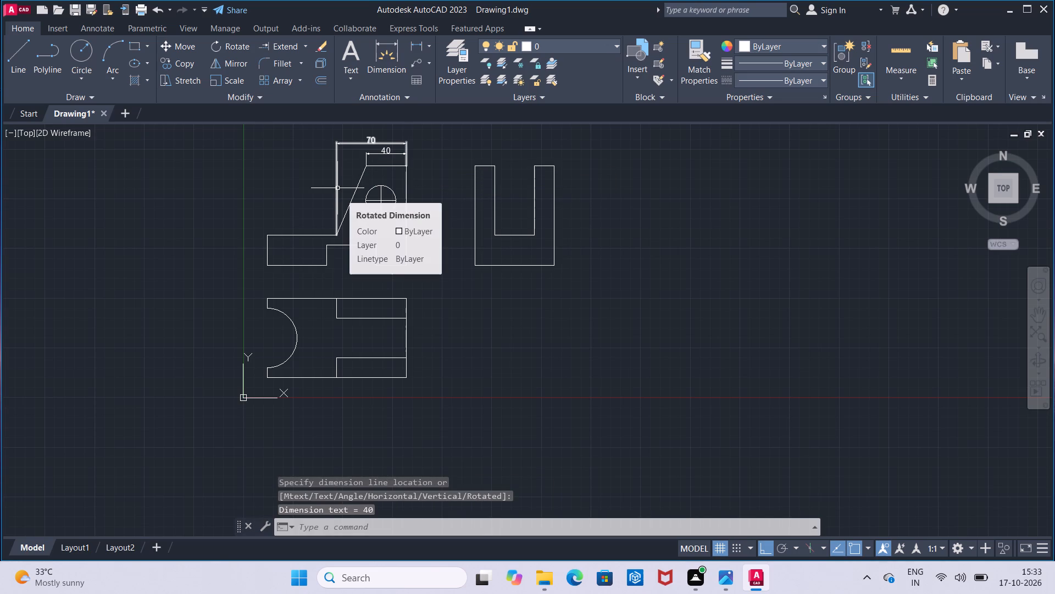
Dimension the height of the front view's bottom slot, placing the dimension to the right of the view.
{"action": "left_click", "coordinate": [420, 44]}
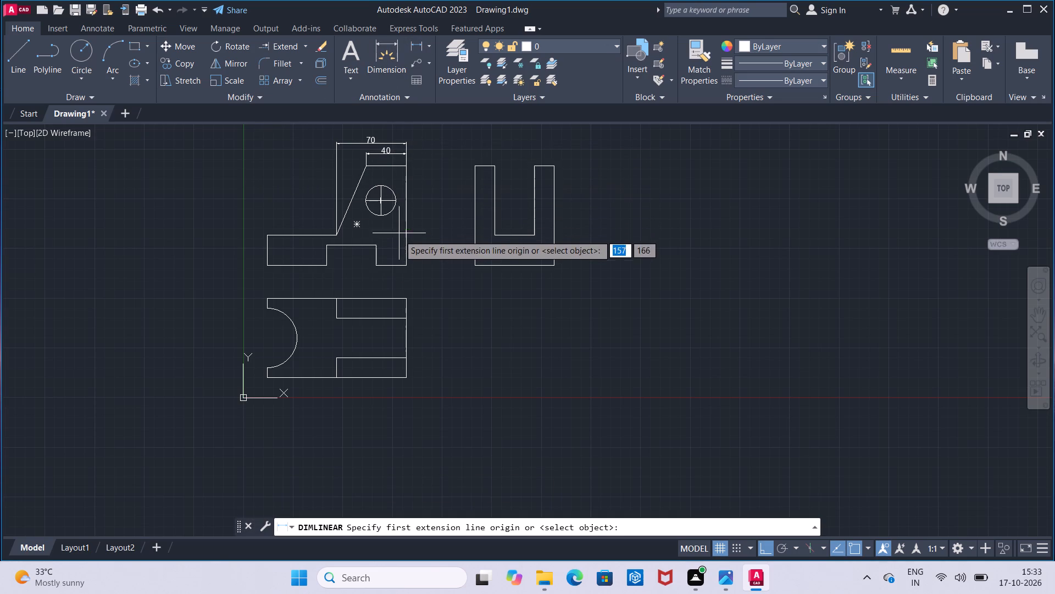
{"action": "left_click", "coordinate": [380, 245]}
{"action": "left_click", "coordinate": [378, 263]}
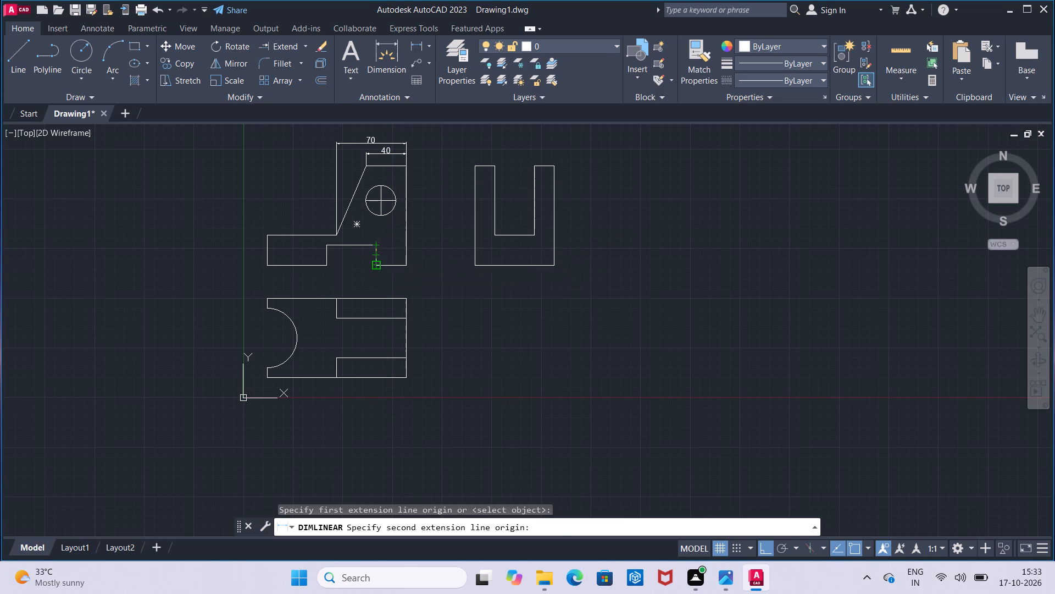
{"action": "left_click", "coordinate": [428, 265]}
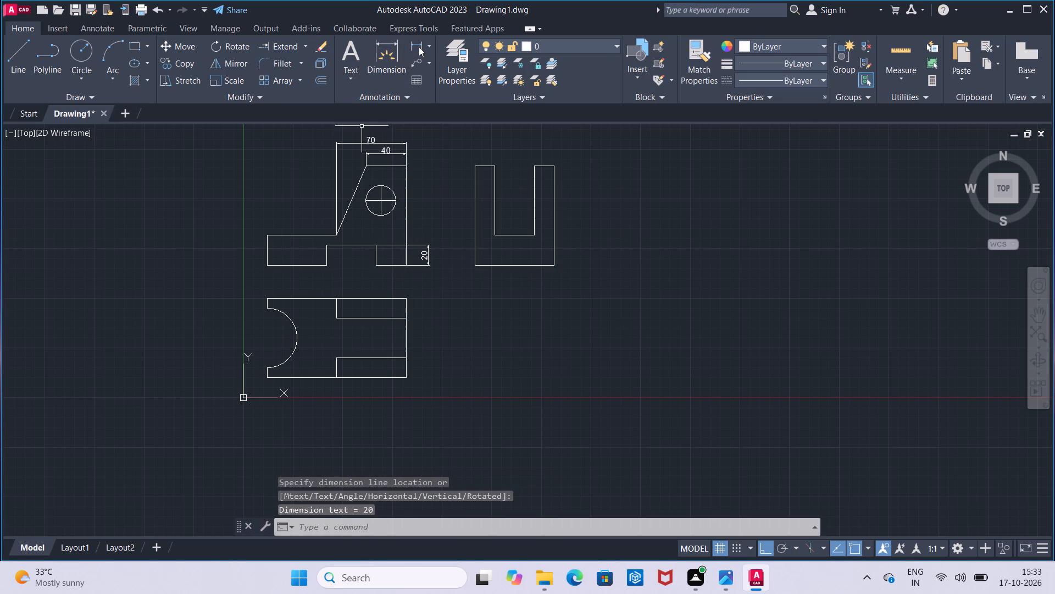
Dimension the front view hole's centre height above the base, placed beyond the slot height dimension, and its diameter, placed left of the slope.
{"action": "left_click", "coordinate": [421, 45]}
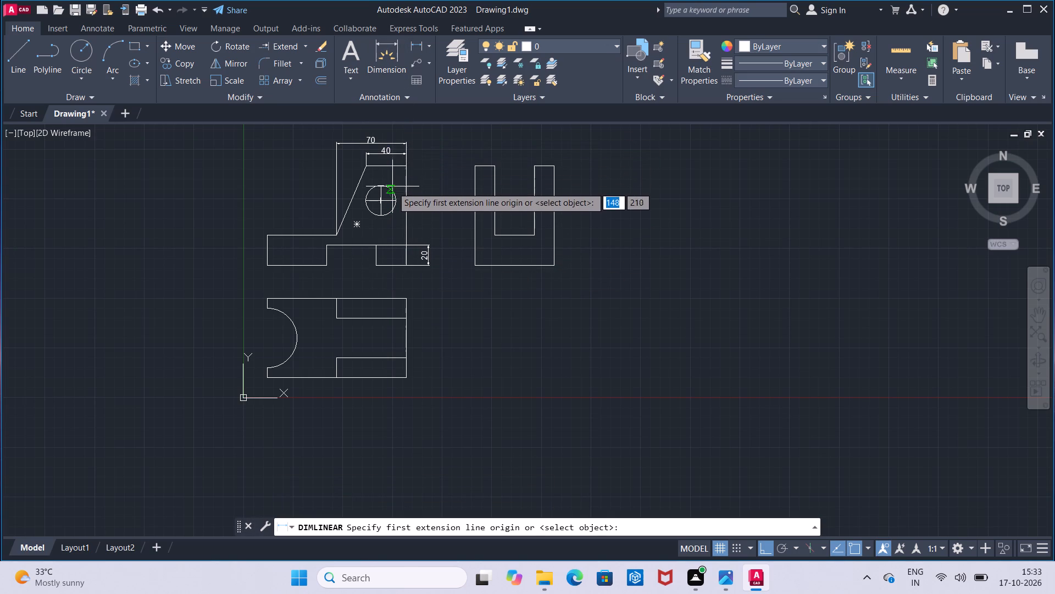
{"action": "left_click", "coordinate": [386, 201]}
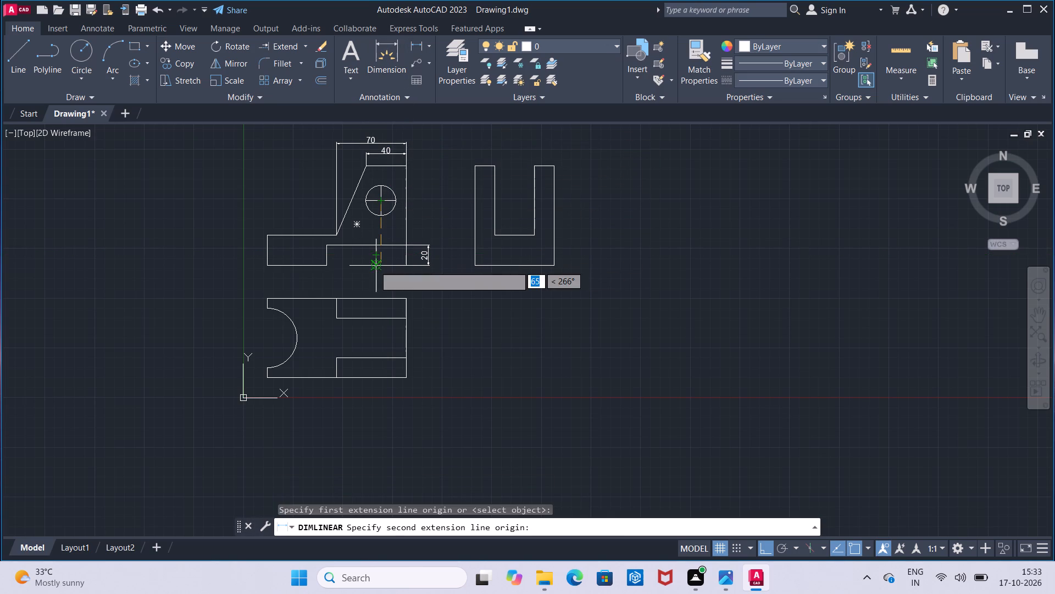
{"action": "left_click", "coordinate": [374, 266]}
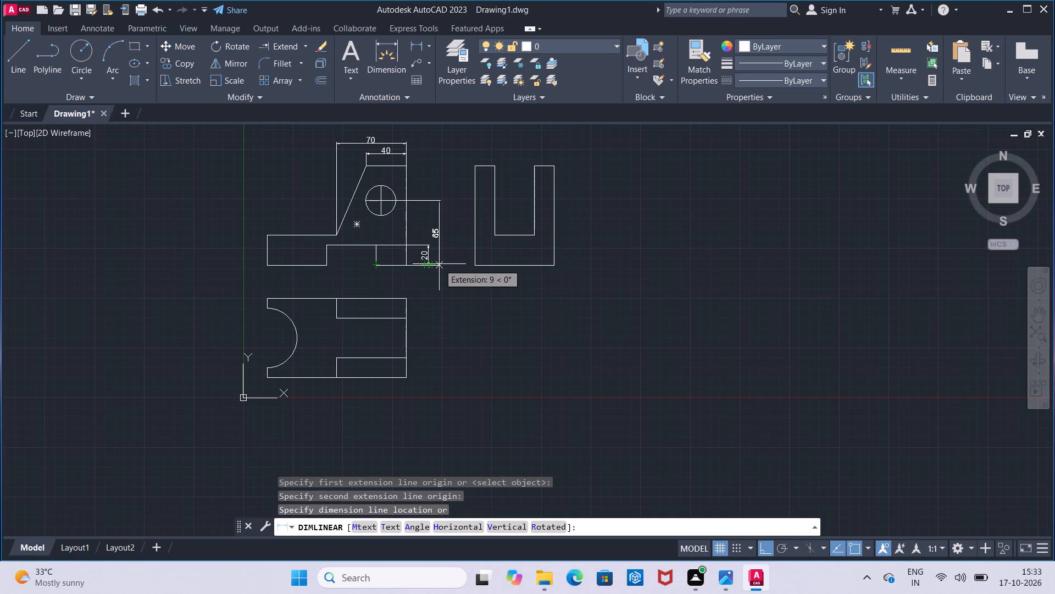
{"action": "left_click", "coordinate": [439, 264]}
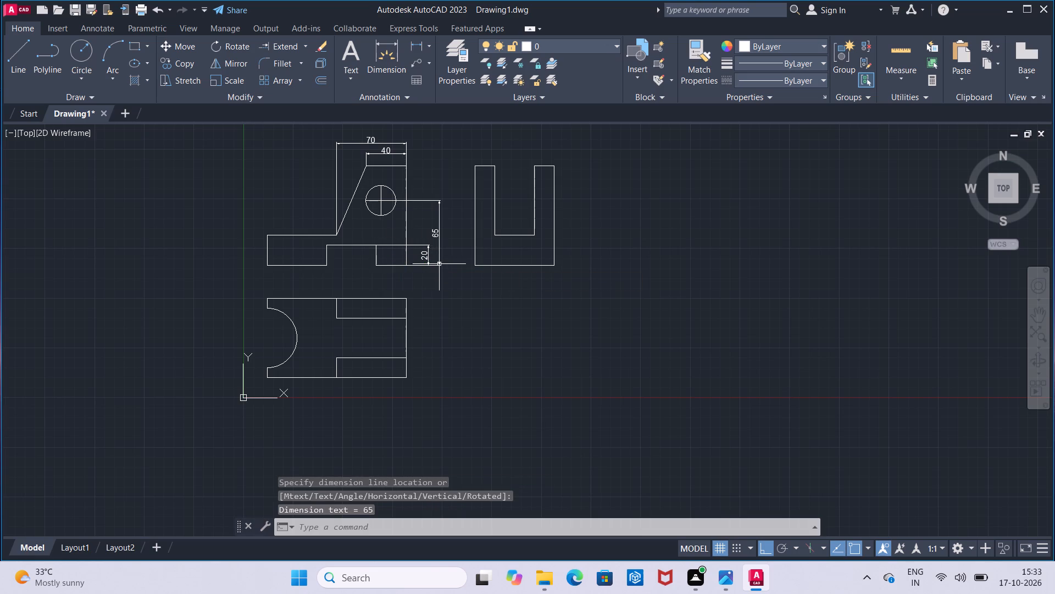
{"action": "left_click", "coordinate": [429, 45]}
{"action": "left_click", "coordinate": [449, 206]}
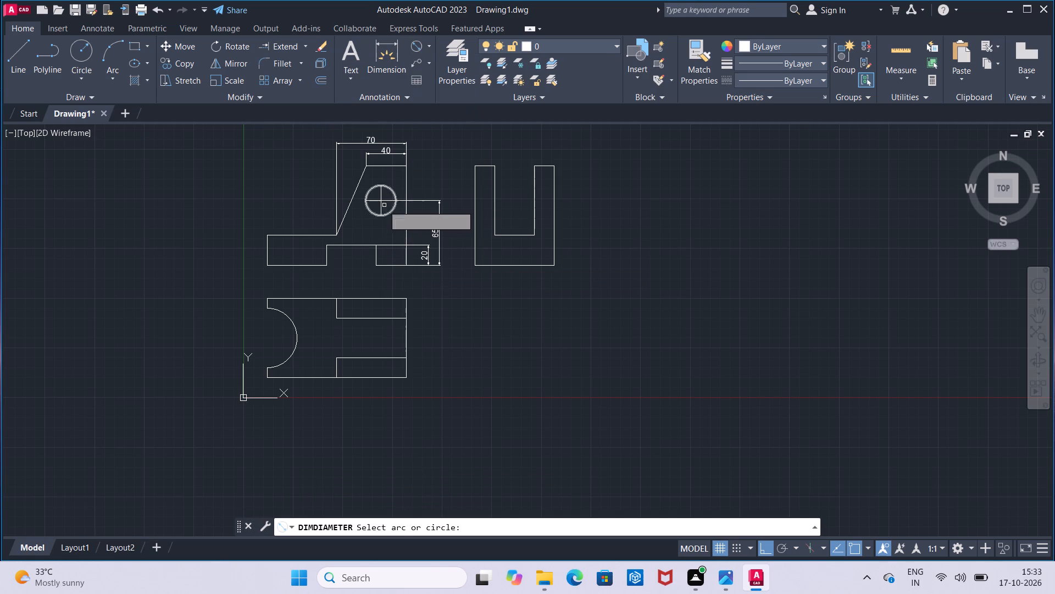
{"action": "left_click", "coordinate": [370, 189]}
{"action": "left_click", "coordinate": [314, 185]}
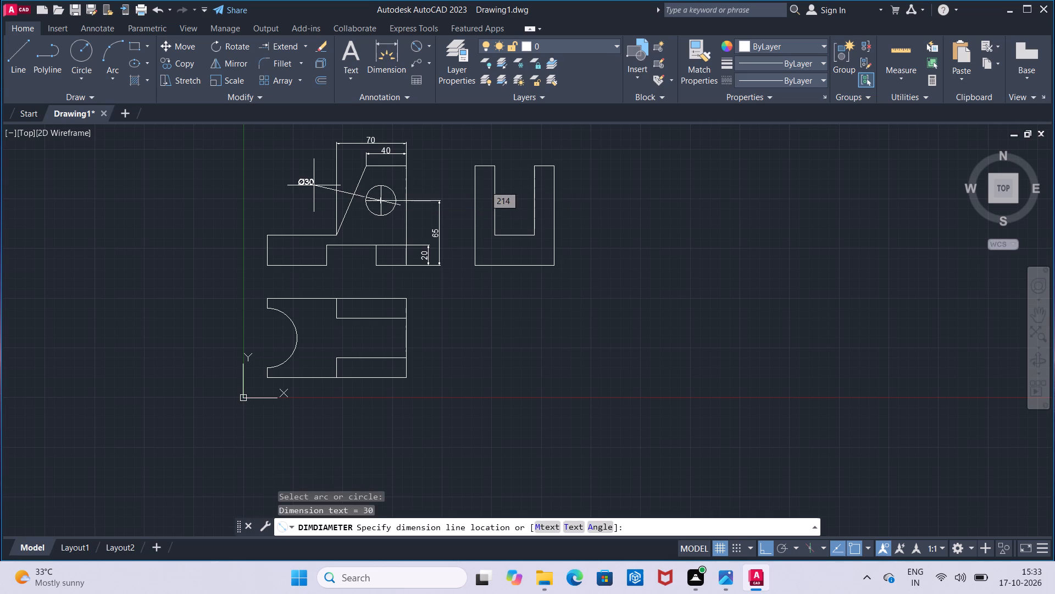
Add a vertical linear dimension for the height of the front view's low left base block, placed just left of it.
{"action": "left_click", "coordinate": [428, 51]}
{"action": "left_click", "coordinate": [421, 63]}
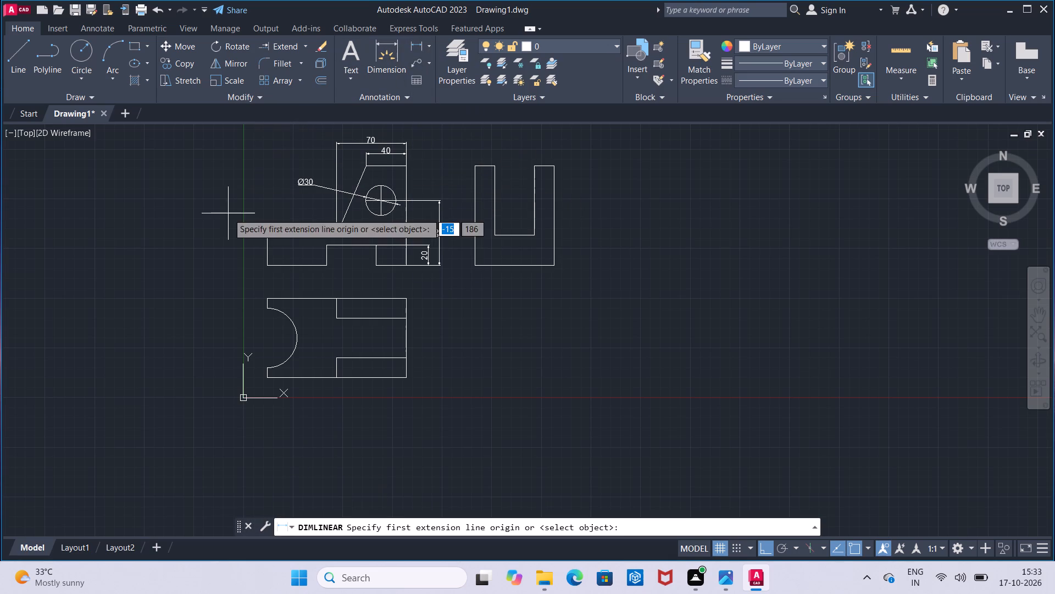
{"action": "left_click", "coordinate": [273, 235]}
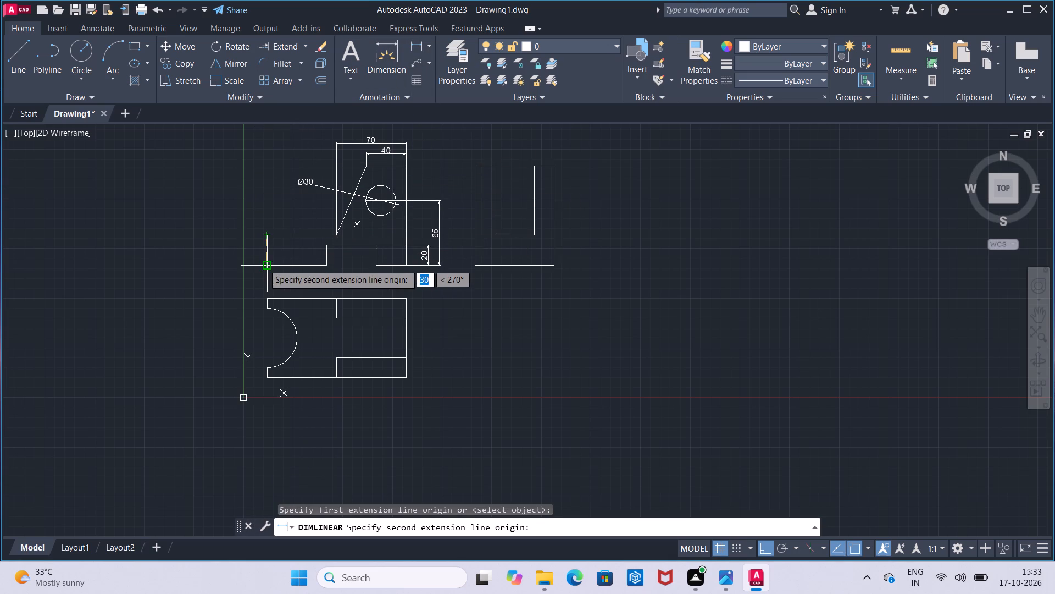
{"action": "left_click", "coordinate": [263, 264]}
{"action": "left_click", "coordinate": [252, 264]}
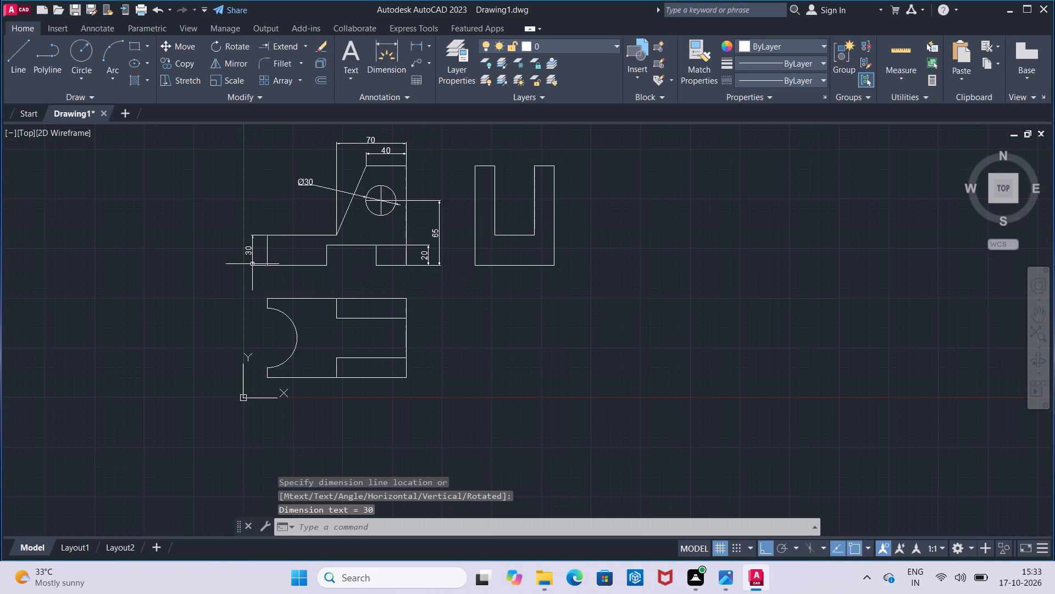
Add horizontal linear dimensions below the front view for the bottom slot's width and for the foot to its right.
{"action": "left_click", "coordinate": [417, 47]}
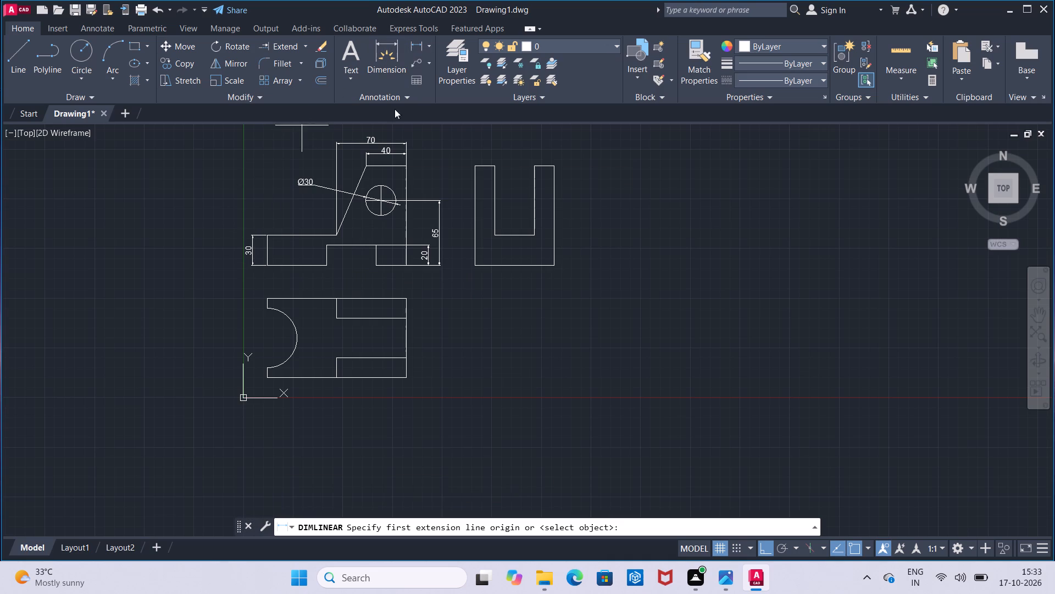
{"action": "left_click", "coordinate": [332, 266]}
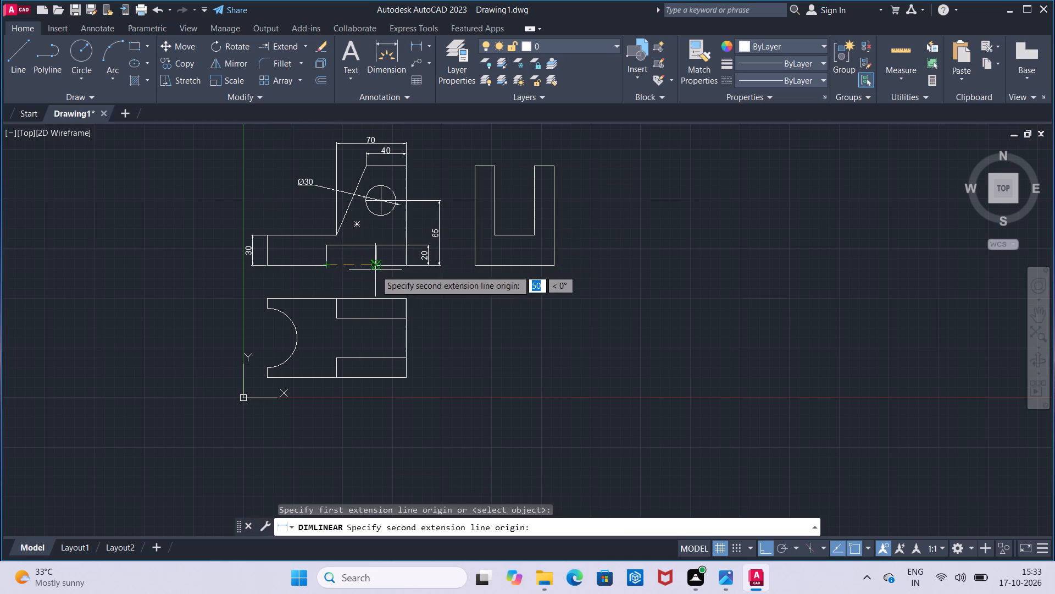
{"action": "left_click", "coordinate": [375, 270]}
{"action": "left_click", "coordinate": [373, 281]}
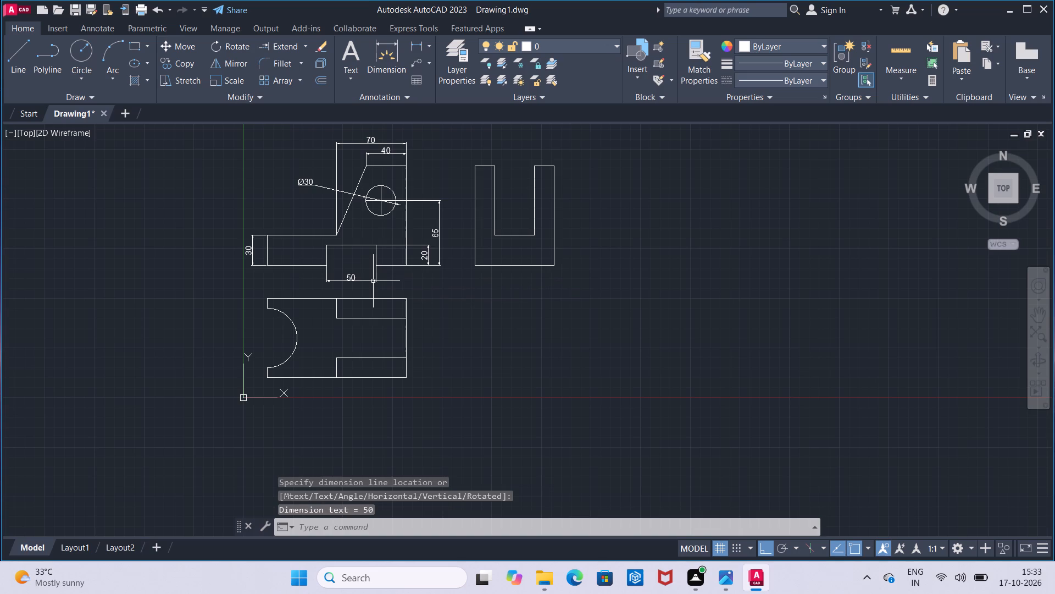
{"action": "left_click", "coordinate": [417, 47]}
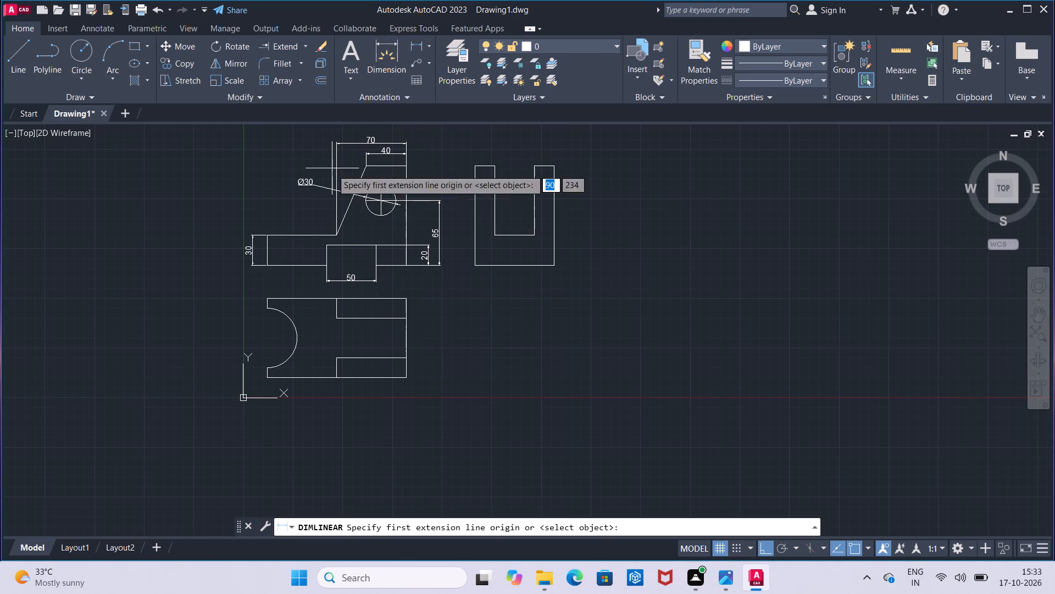
{"action": "left_click", "coordinate": [377, 265]}
{"action": "left_click", "coordinate": [405, 264]}
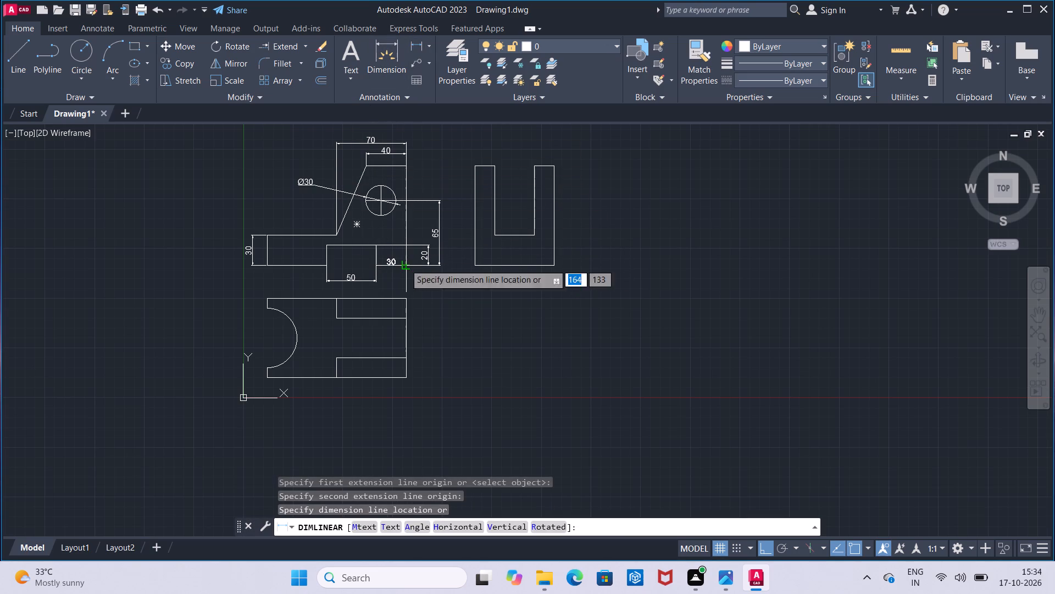
{"action": "left_click", "coordinate": [405, 277]}
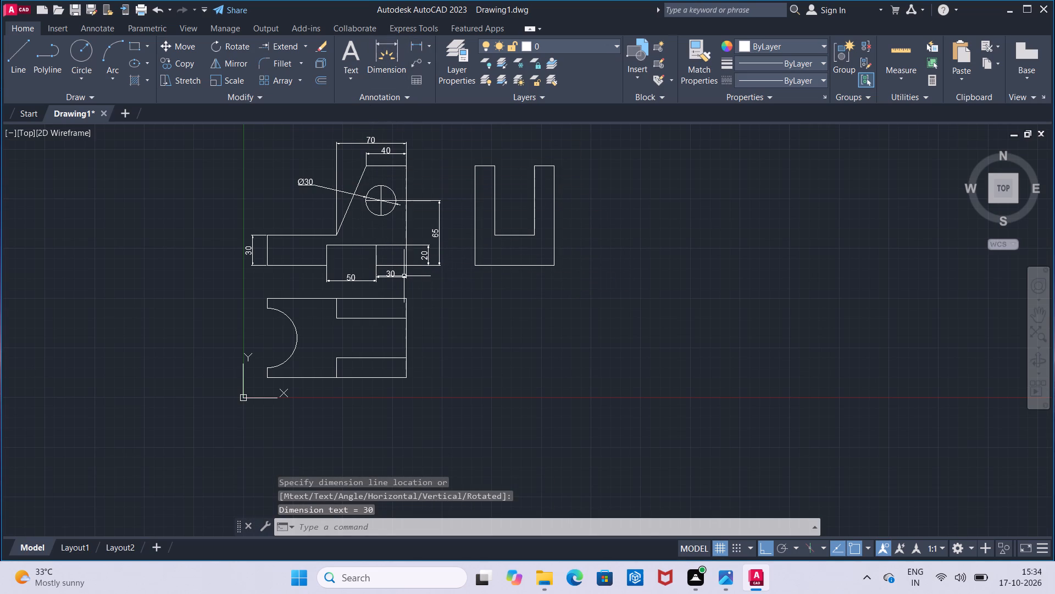
Add a radius dimension to the top view's semicircular cutout, with its text inside the arc.
{"action": "left_click", "coordinate": [425, 43]}
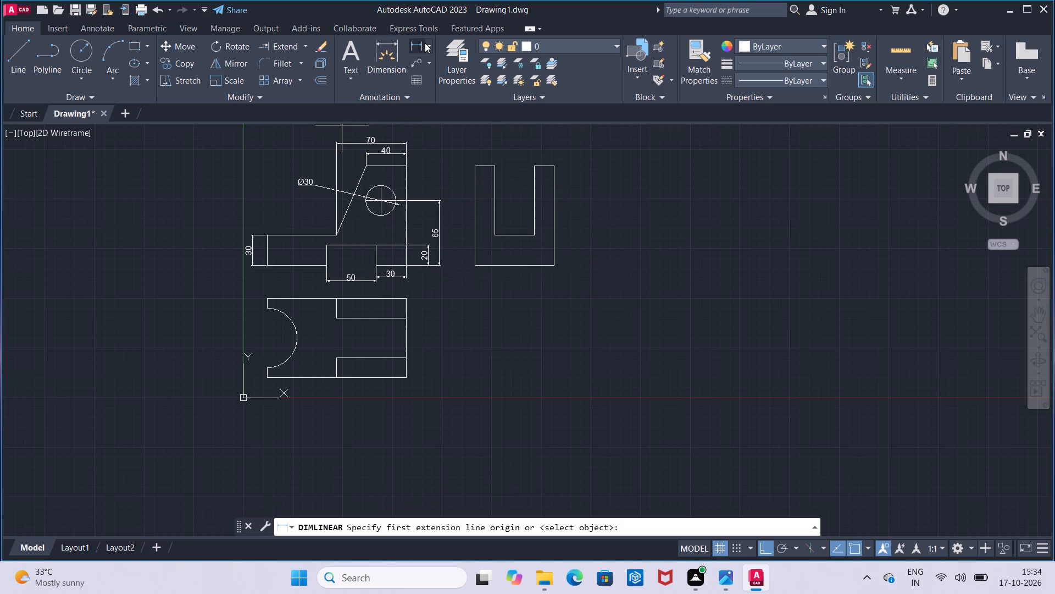
{"action": "left_click", "coordinate": [428, 51]}
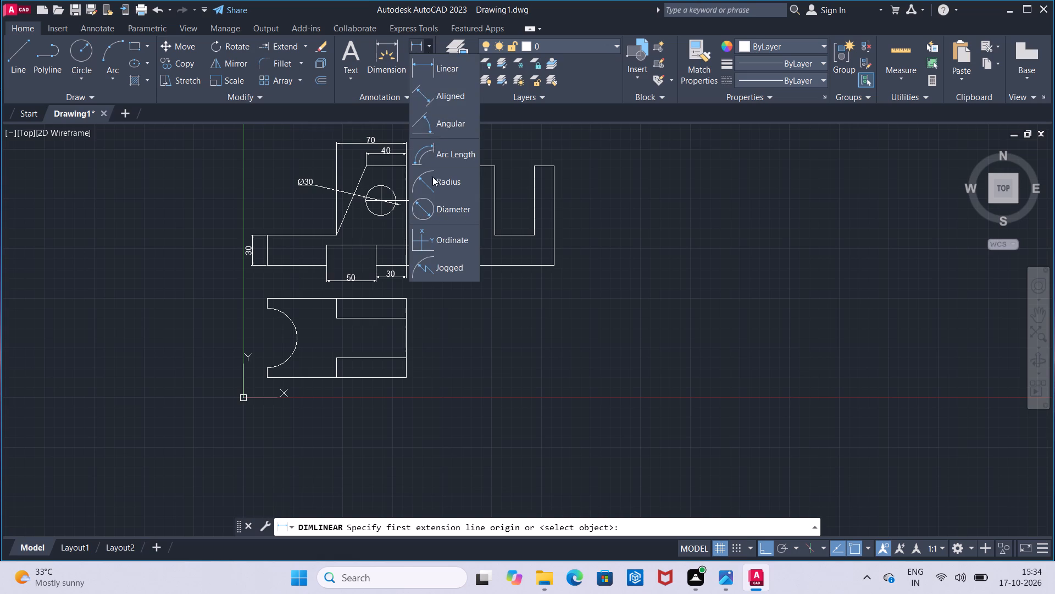
{"action": "left_click", "coordinate": [434, 183]}
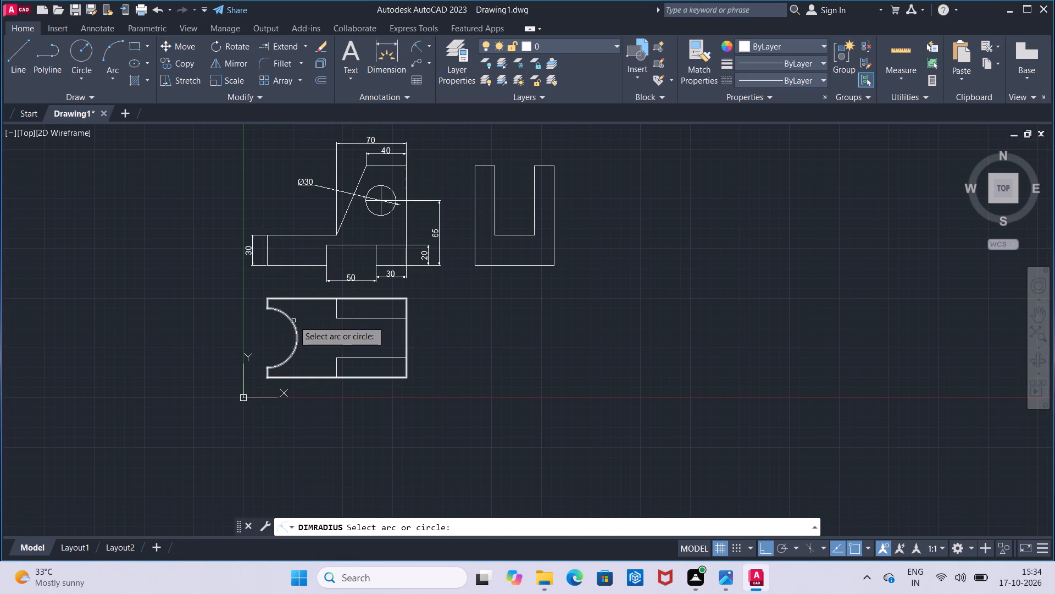
{"action": "left_click", "coordinate": [293, 321]}
{"action": "left_click", "coordinate": [272, 328]}
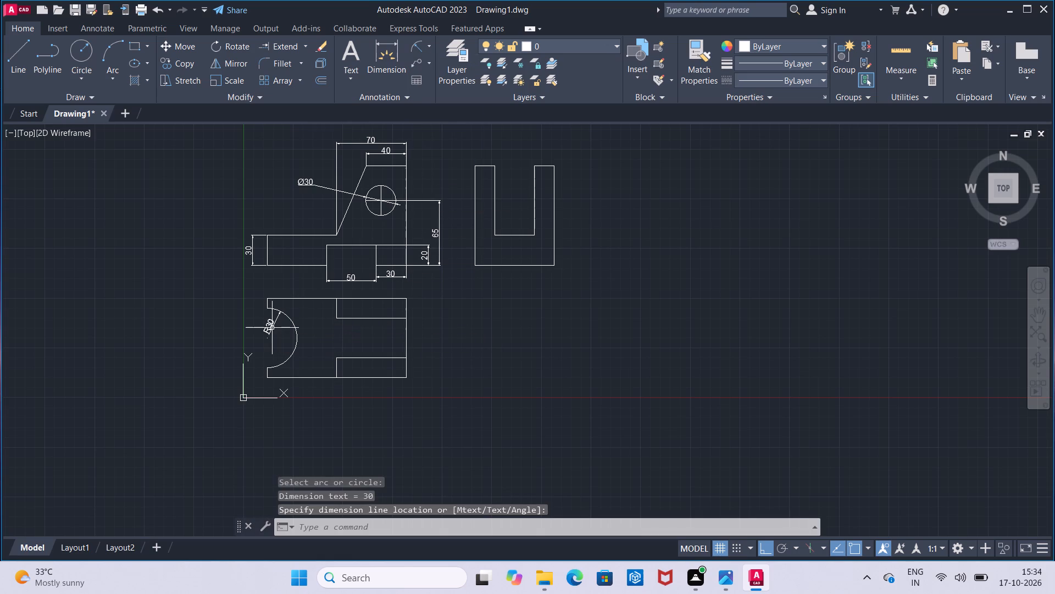
Add a linear dimension for the top view's overall length, placed below the view.
{"action": "left_click", "coordinate": [427, 52]}
{"action": "left_click", "coordinate": [425, 67]}
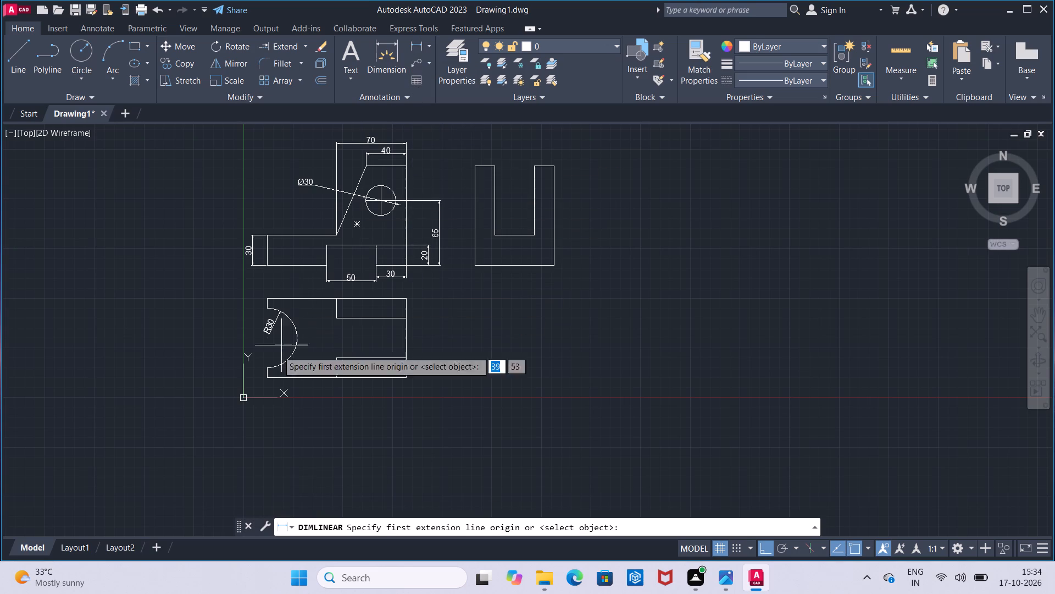
{"action": "left_click", "coordinate": [260, 376]}
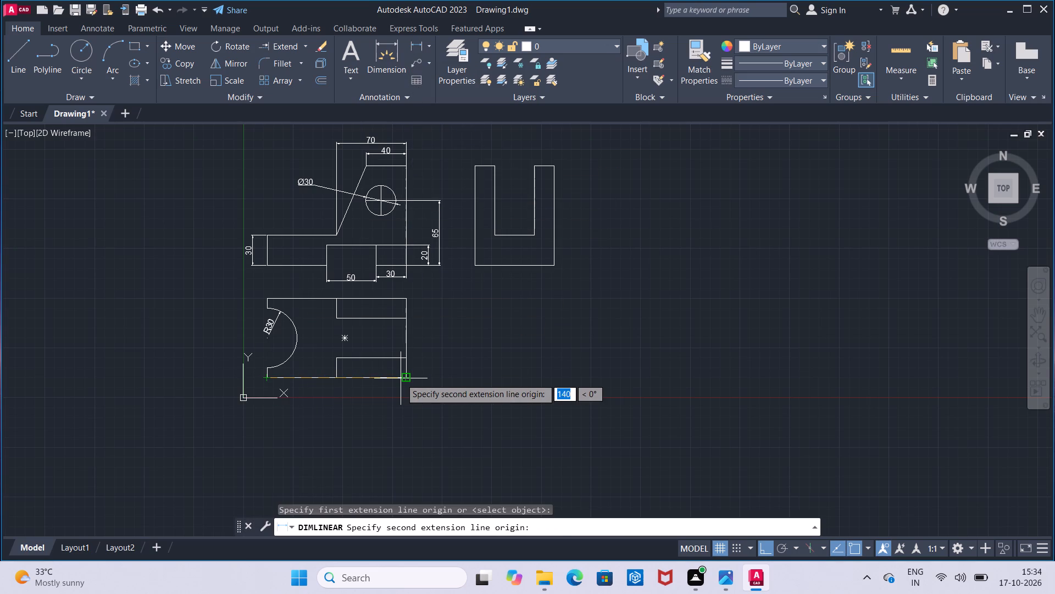
{"action": "left_click", "coordinate": [405, 380]}
{"action": "left_click", "coordinate": [405, 392]}
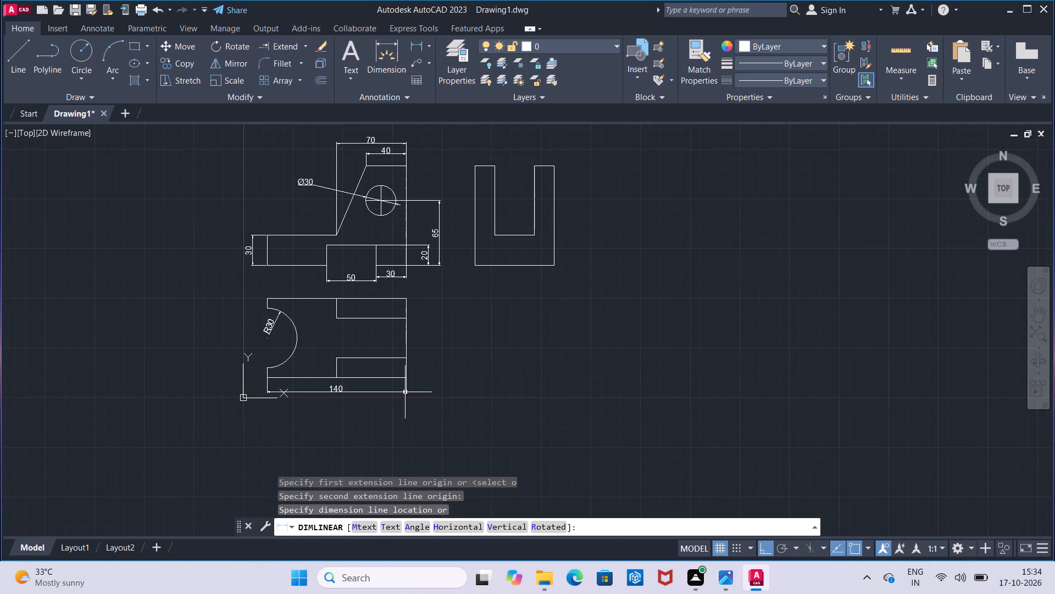
Dimension the side view's U-slot, placing its width above the view and its depth to the right.
{"action": "left_click", "coordinate": [414, 43]}
{"action": "left_click", "coordinate": [497, 165]}
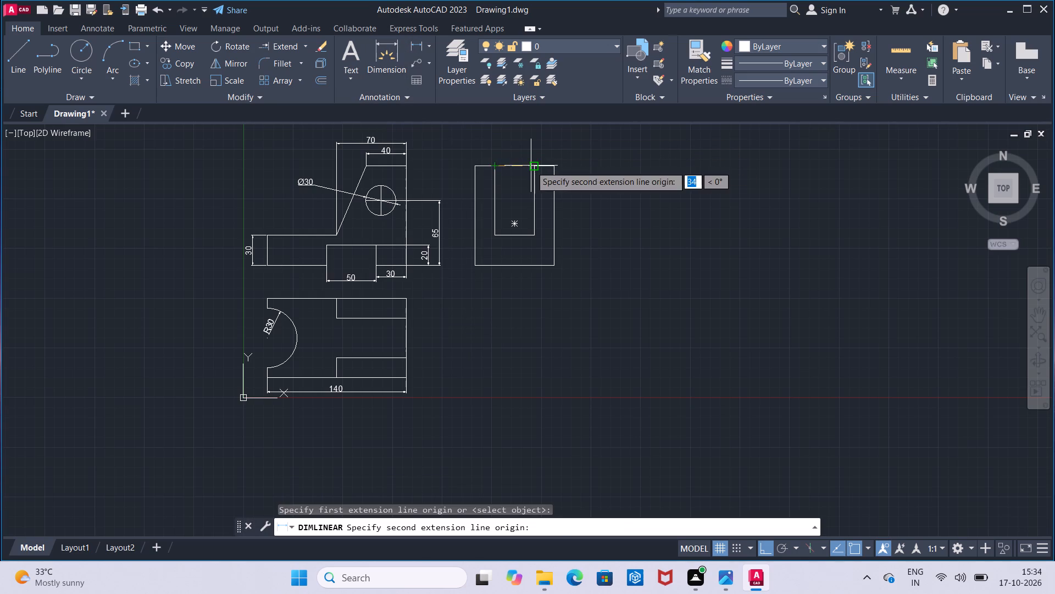
{"action": "left_click", "coordinate": [531, 166]}
{"action": "left_click", "coordinate": [533, 156]}
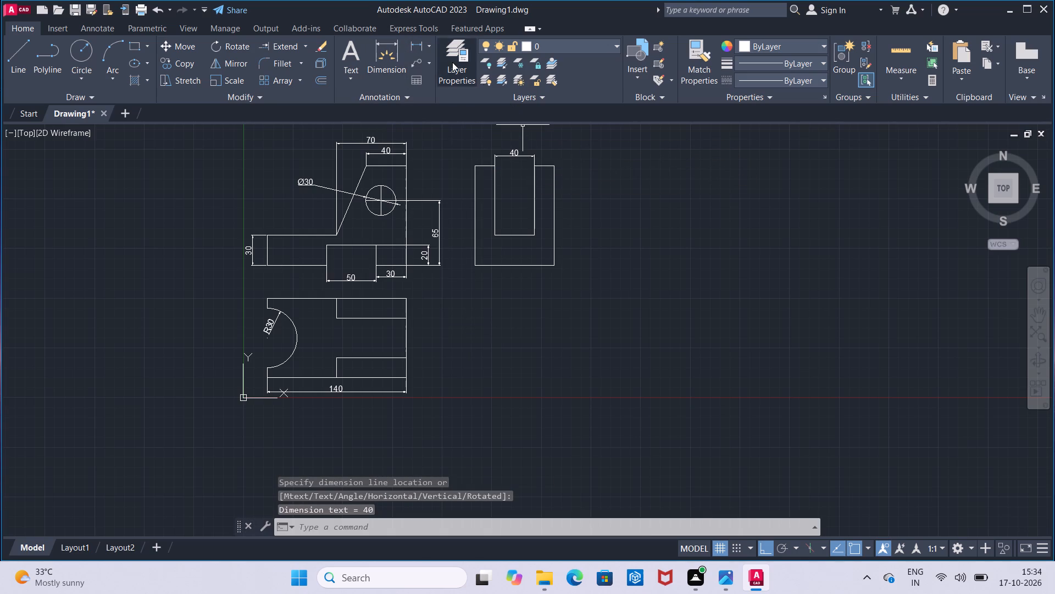
{"action": "left_click", "coordinate": [422, 52]}
{"action": "left_click", "coordinate": [553, 164]}
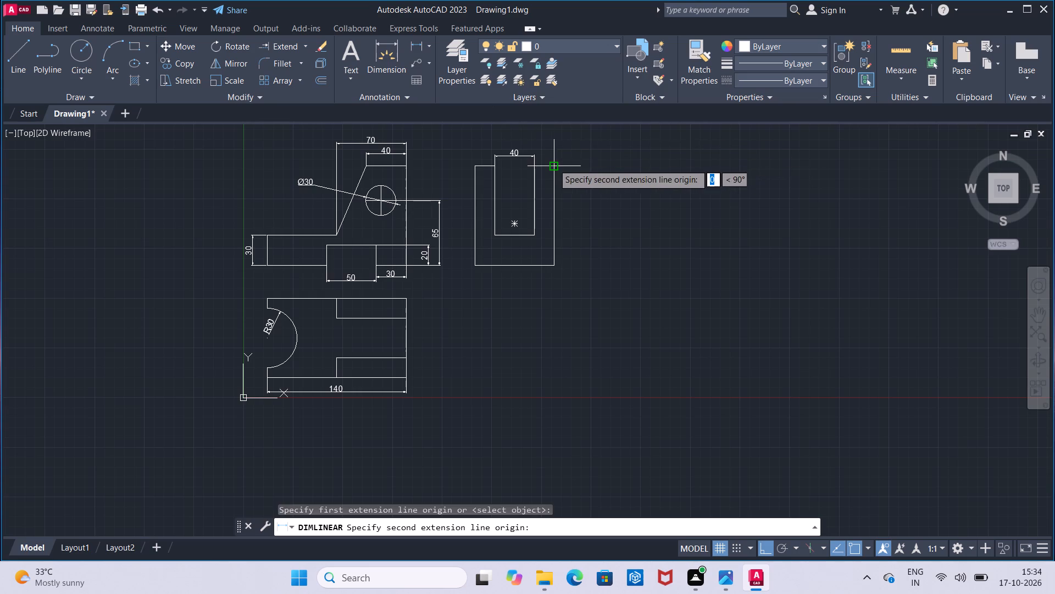
{"action": "left_click", "coordinate": [536, 230]}
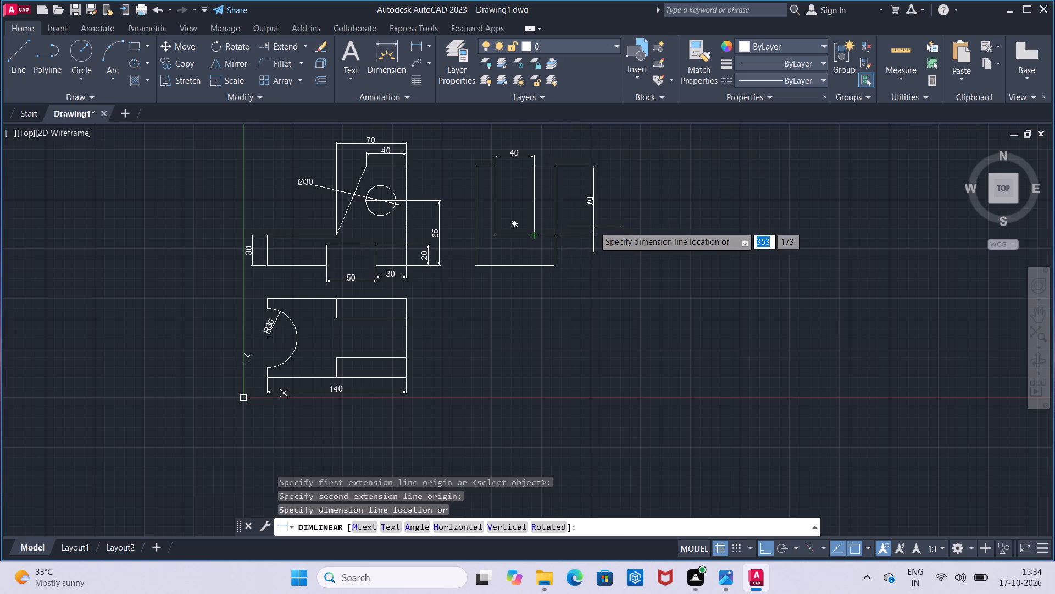
{"action": "left_click", "coordinate": [593, 226]}
Dimension the side view's overall height, placed between the view and the slot depth dimension, and its overall width, placed below.
{"action": "left_click", "coordinate": [419, 48]}
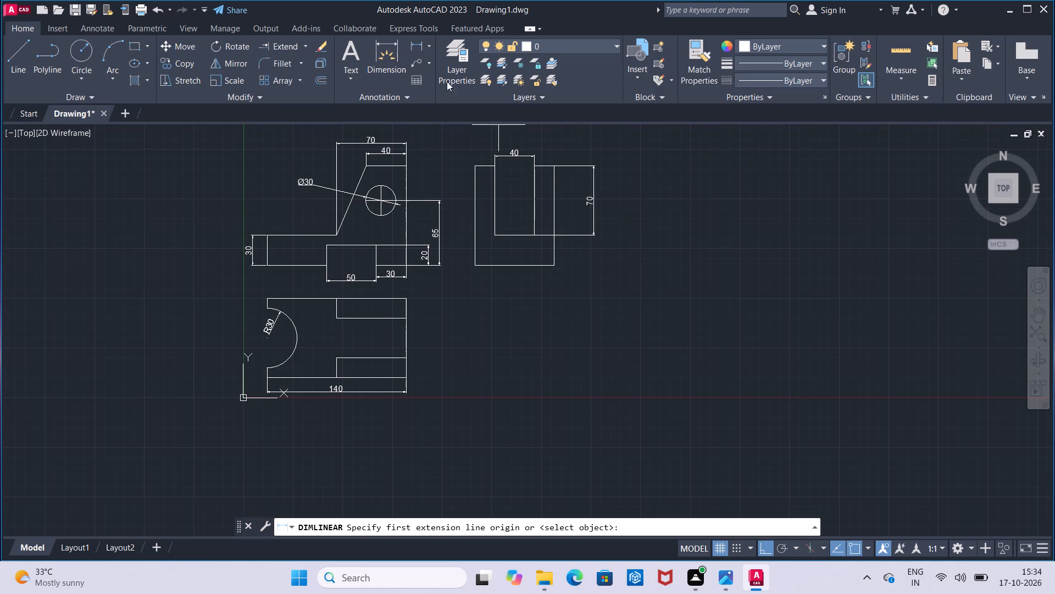
{"action": "left_click", "coordinate": [551, 169]}
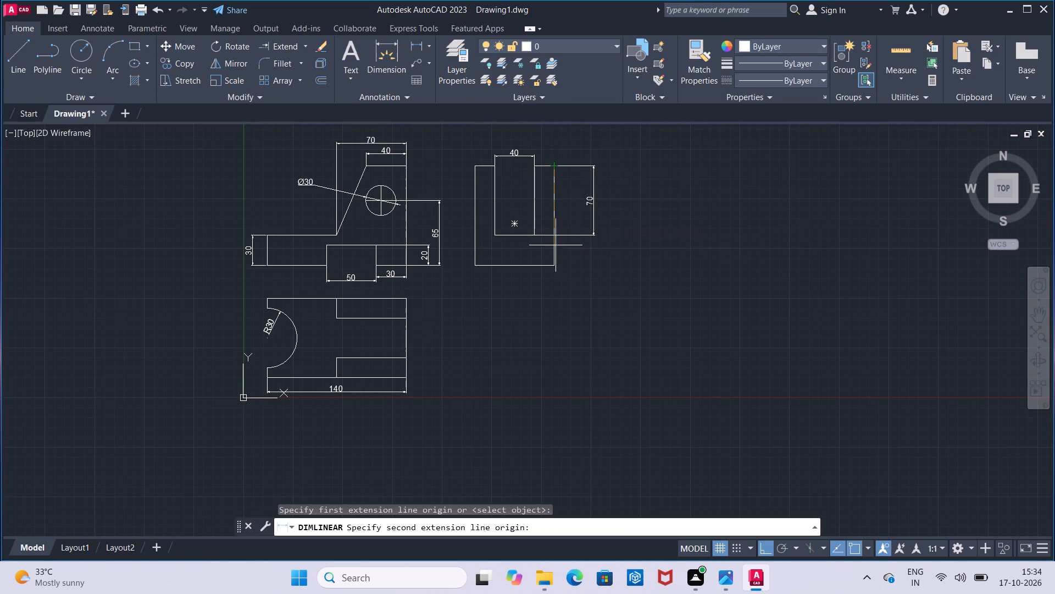
{"action": "left_click", "coordinate": [553, 266]}
{"action": "left_click", "coordinate": [577, 262]}
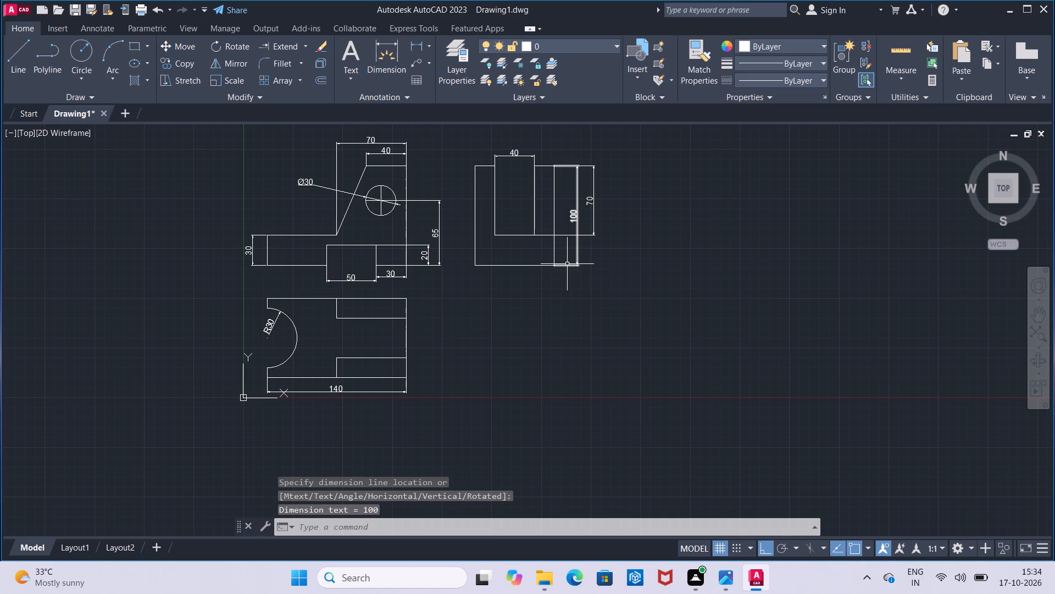
{"action": "scroll", "coordinate": [567, 265], "scroll_direction": "down", "scroll_amount": 1}
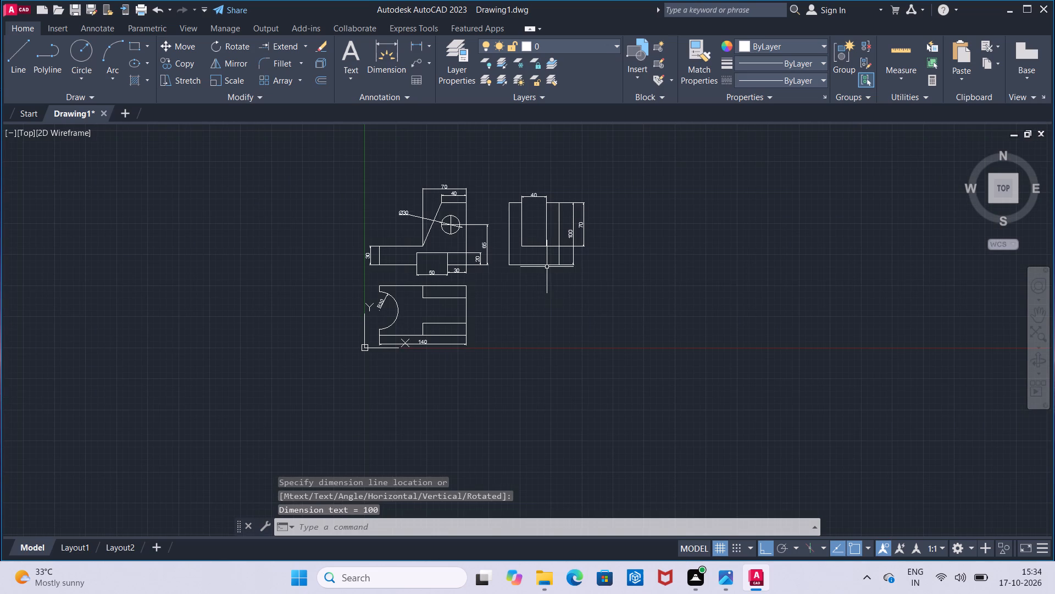
{"action": "left_click", "coordinate": [411, 41]}
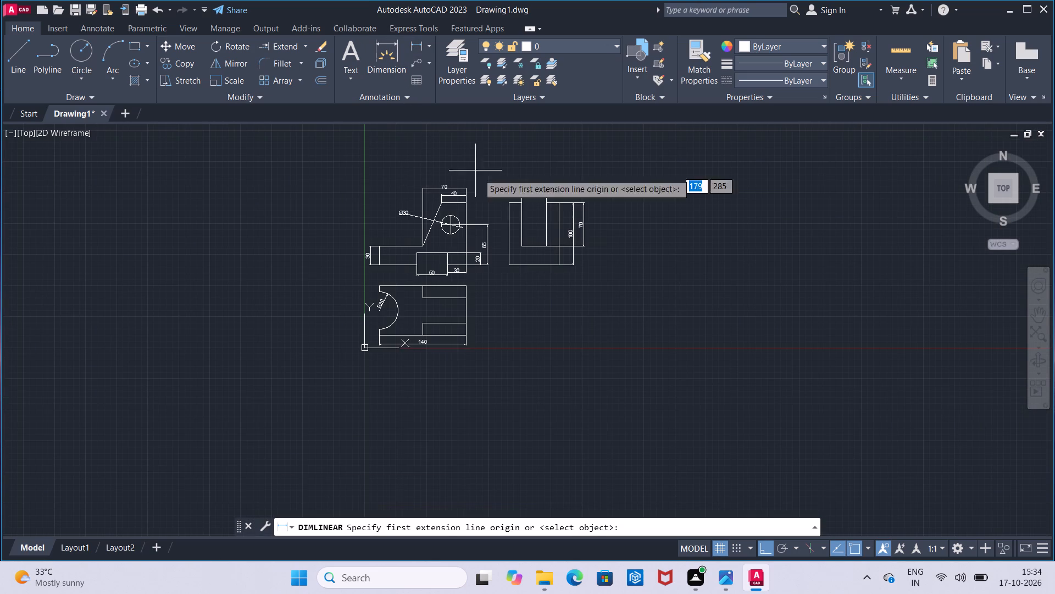
{"action": "left_click", "coordinate": [513, 262]}
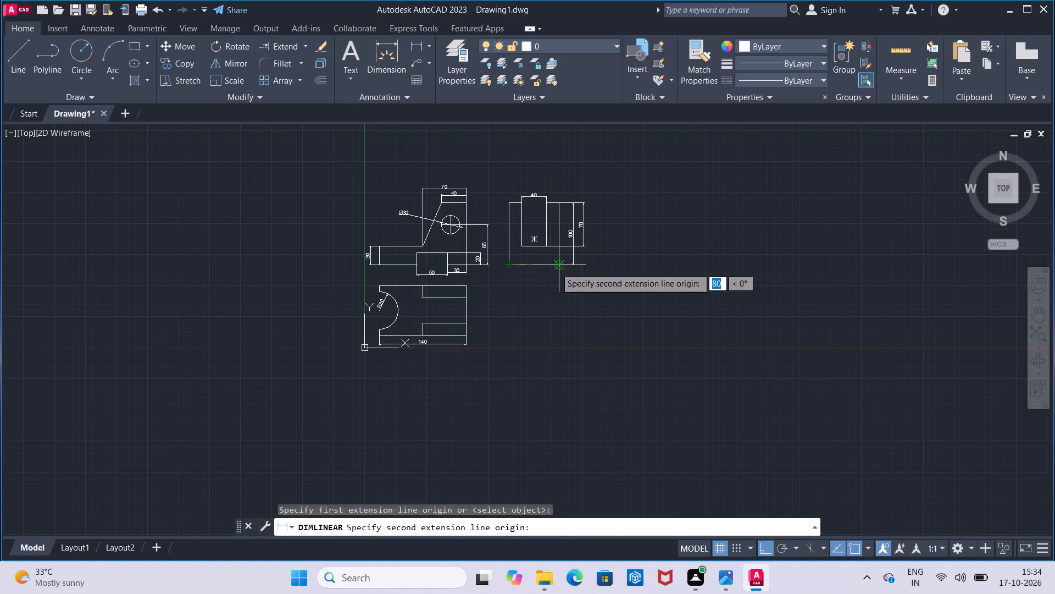
{"action": "left_click", "coordinate": [556, 268]}
{"action": "left_click", "coordinate": [556, 281]}
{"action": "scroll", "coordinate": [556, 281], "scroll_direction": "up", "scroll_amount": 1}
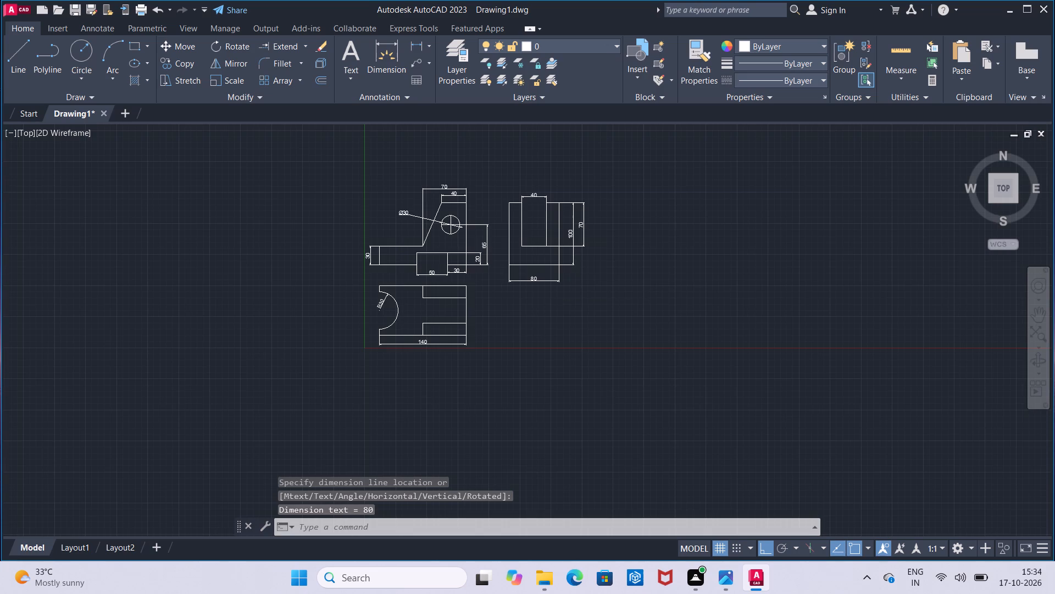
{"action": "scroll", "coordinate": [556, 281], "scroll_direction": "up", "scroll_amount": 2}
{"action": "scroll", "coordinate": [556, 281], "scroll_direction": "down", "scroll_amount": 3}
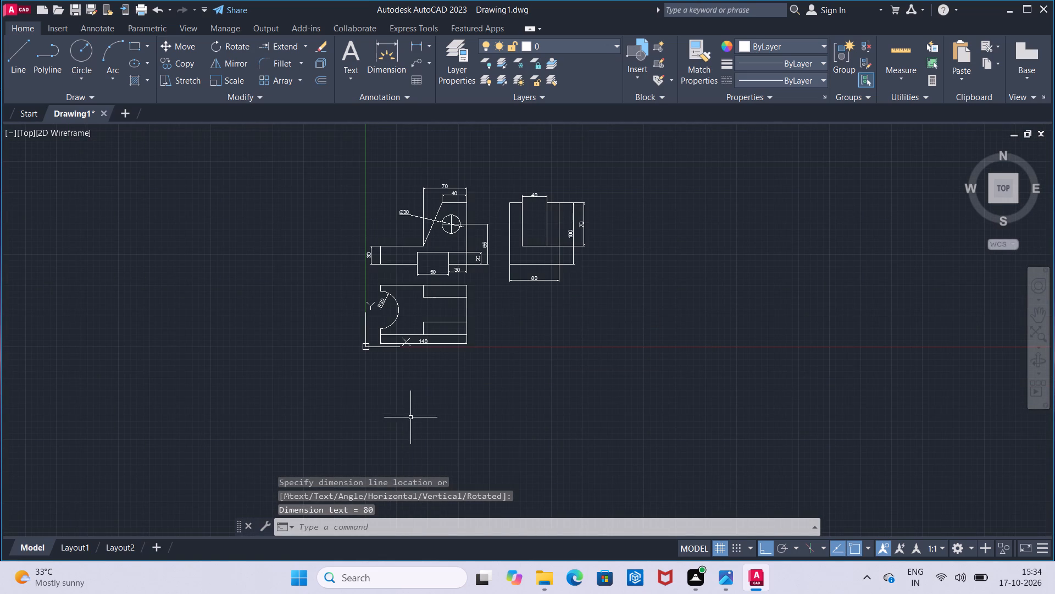
Turn off the command log file with LOGFILEOFF.
{"action": "left_click", "coordinate": [388, 536]}
{"action": "type", "text": "logf"}
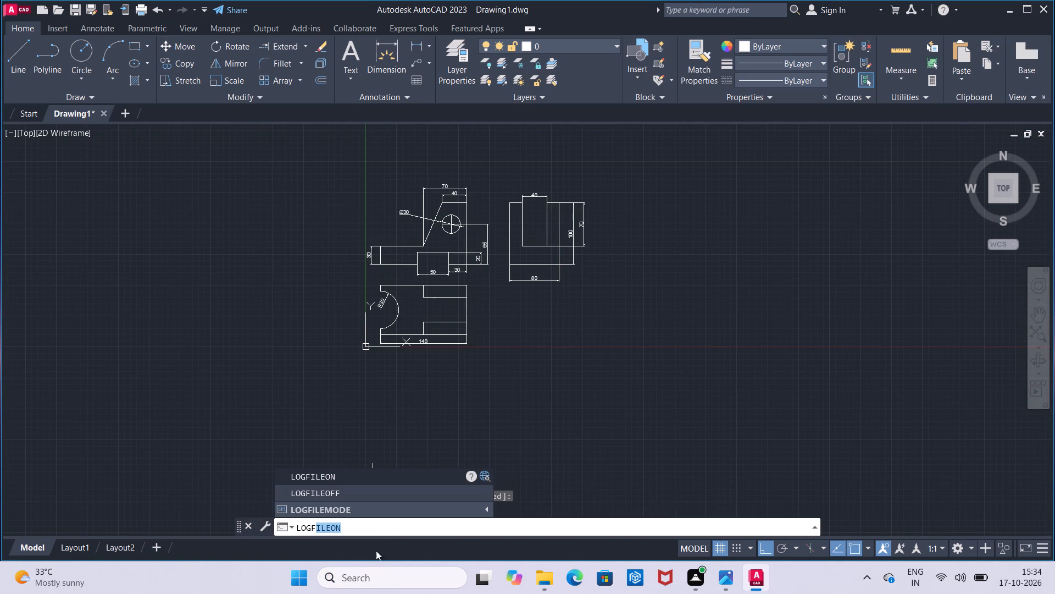
{"action": "left_click", "coordinate": [377, 498]}
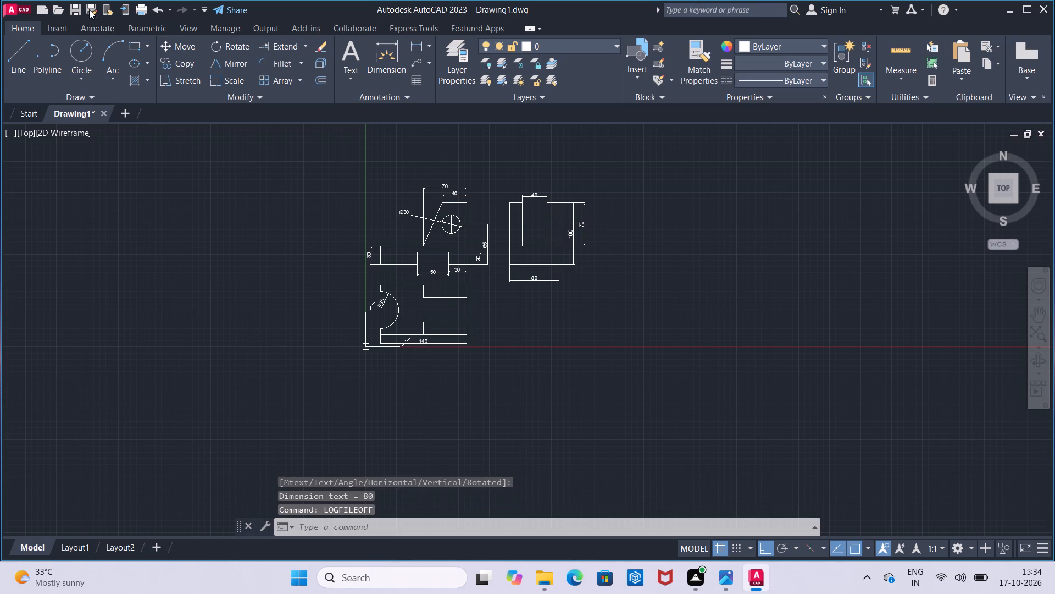
Save the drawing in Documents as Malleable Iron Casting Bracket, in AutoCAD 2018 Drawing format.
{"action": "left_click", "coordinate": [80, 14]}
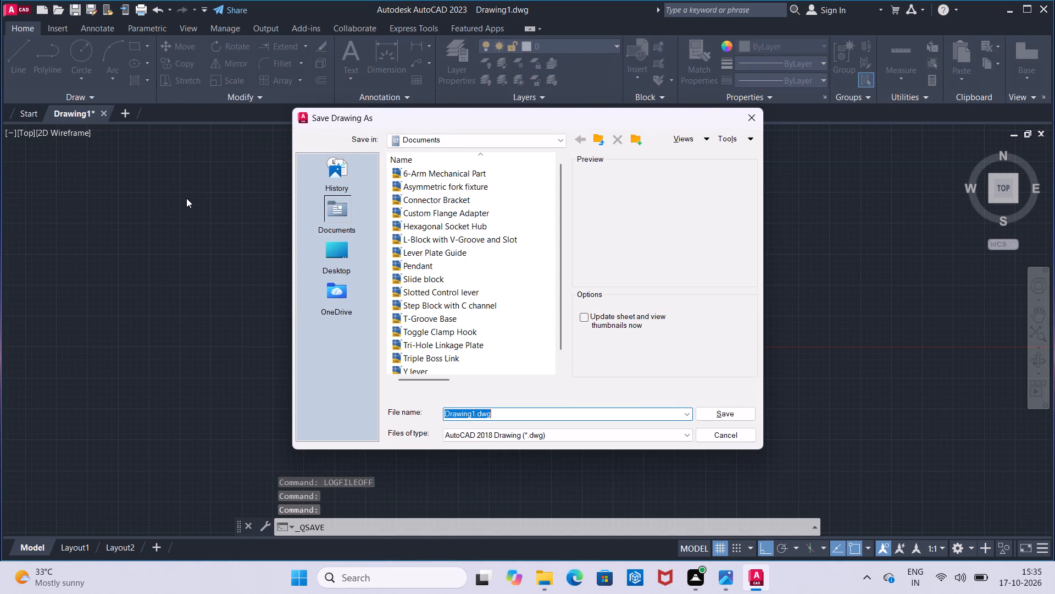
{"action": "key", "text": "BackSpace"}
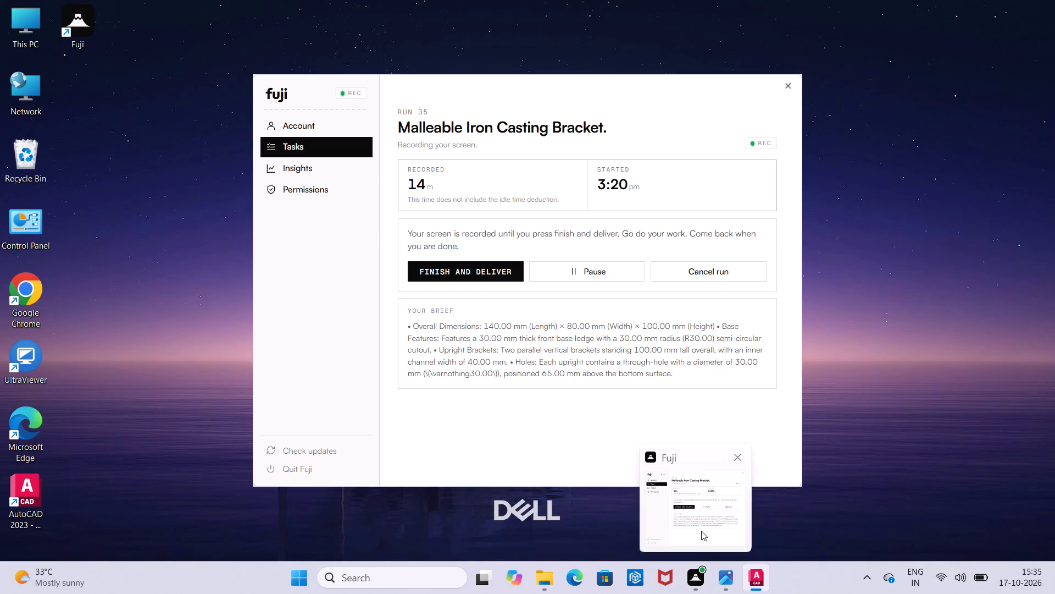
{"action": "left_click", "coordinate": [492, 419]}
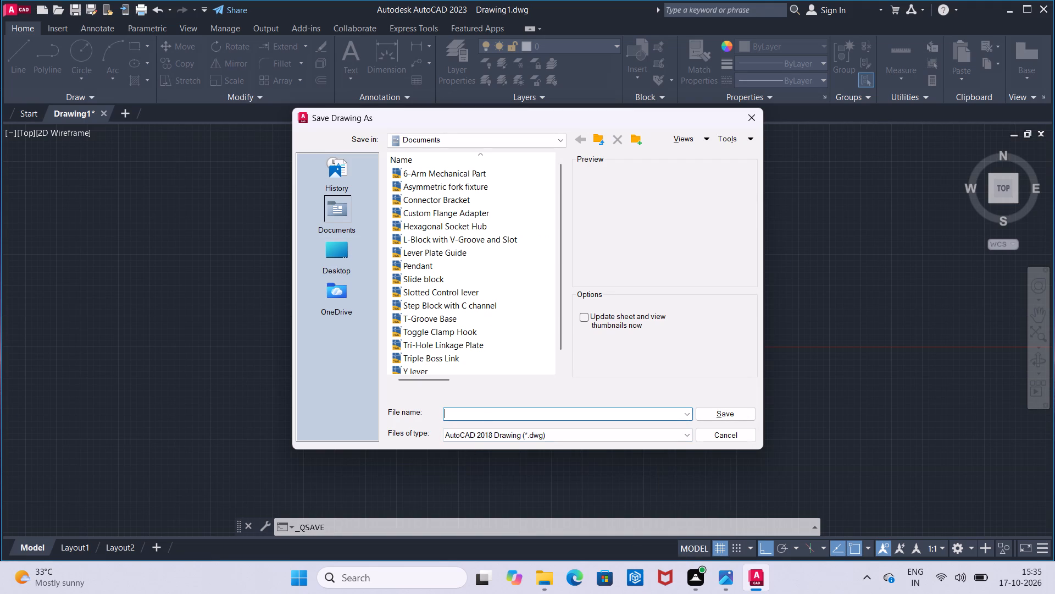
{"action": "type", "text": "alleable"}
{"action": "key", "text": "space"}
{"action": "type", "text": "ron"}
{"action": "key", "text": "space"}
{"action": "type", "text": "asting"}
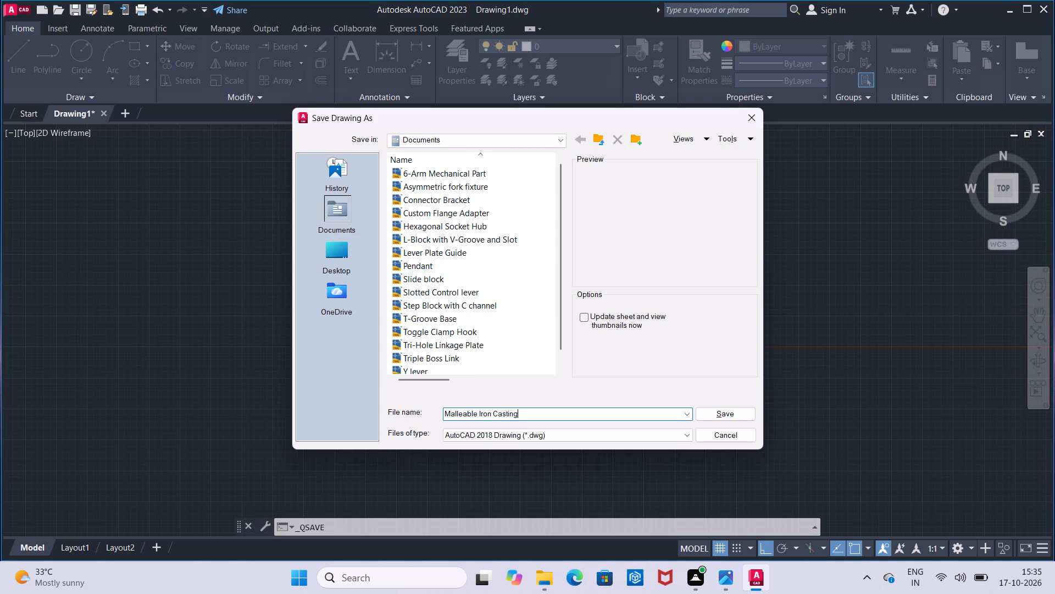
{"action": "key", "text": "space"}
{"action": "key", "text": "b"}
{"action": "type", "text": "racket"}
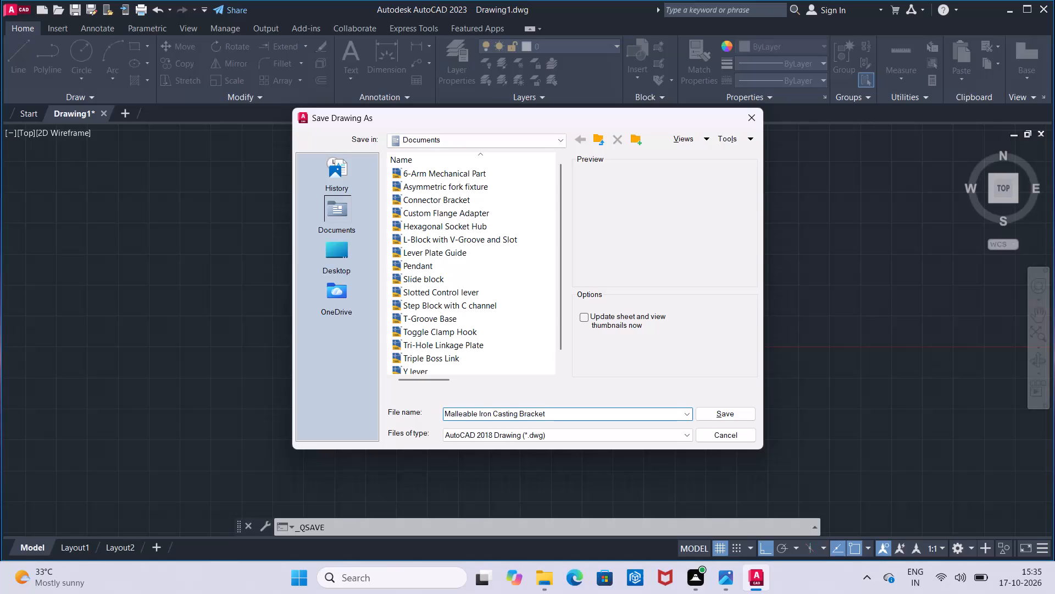
{"action": "left_click", "coordinate": [728, 405]}
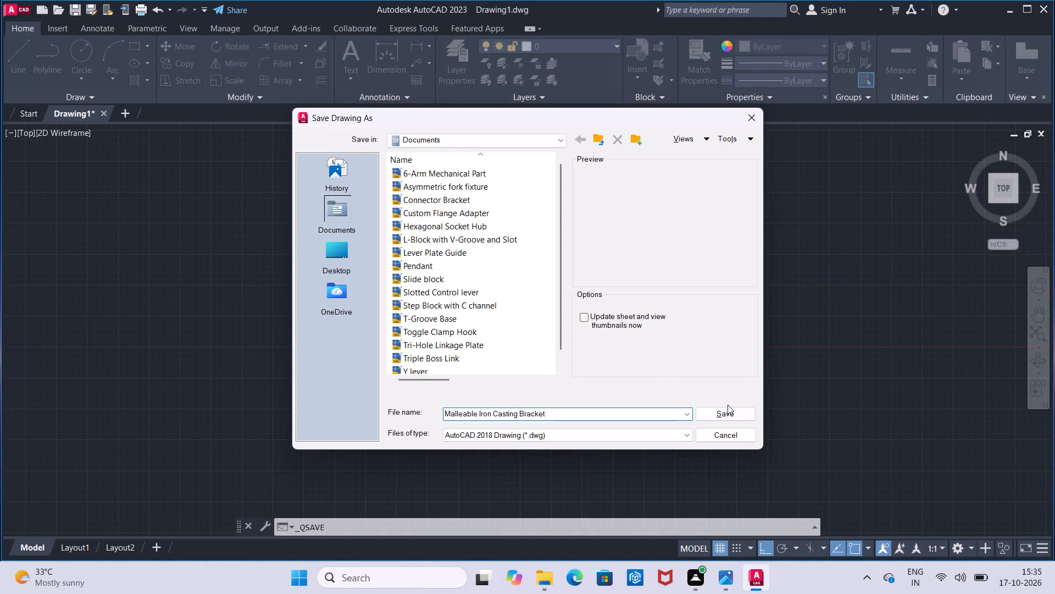
{"action": "left_click", "coordinate": [729, 414]}
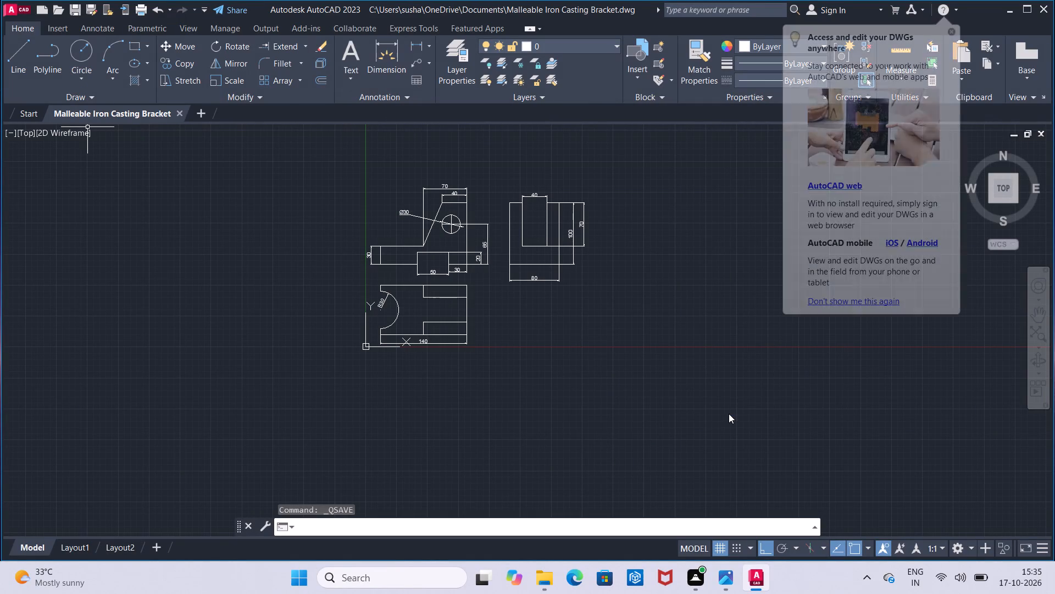
Set up a centred landscape plot on ISO A4 (297.00 x 210.00 MM), with a plot window enclosing all three dimensioned views.
{"action": "left_click", "coordinate": [140, 15]}
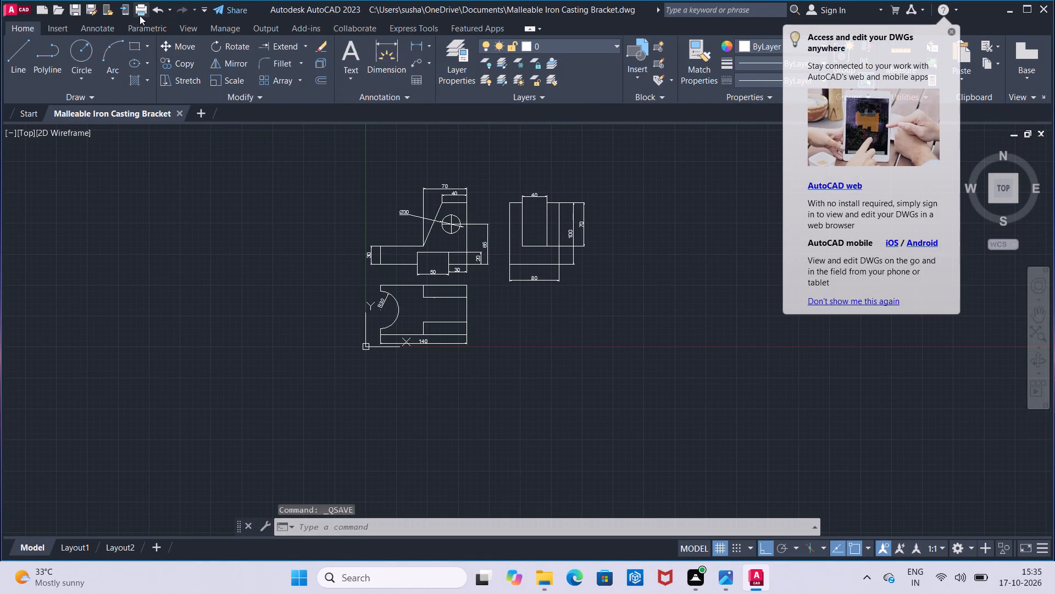
{"action": "left_click", "coordinate": [453, 298]}
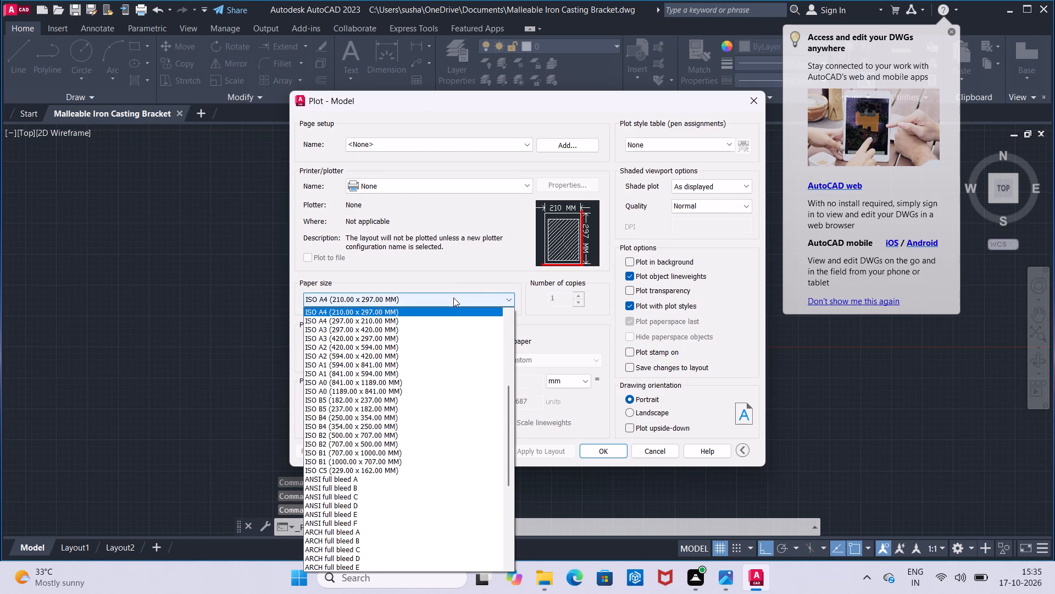
{"action": "left_click", "coordinate": [463, 321]}
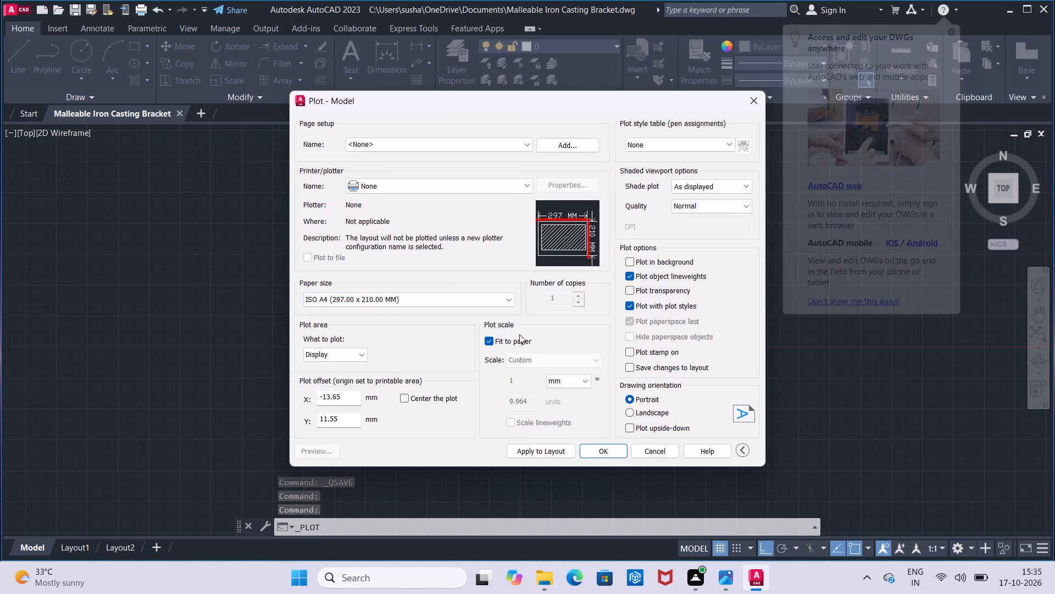
{"action": "left_click", "coordinate": [595, 364]}
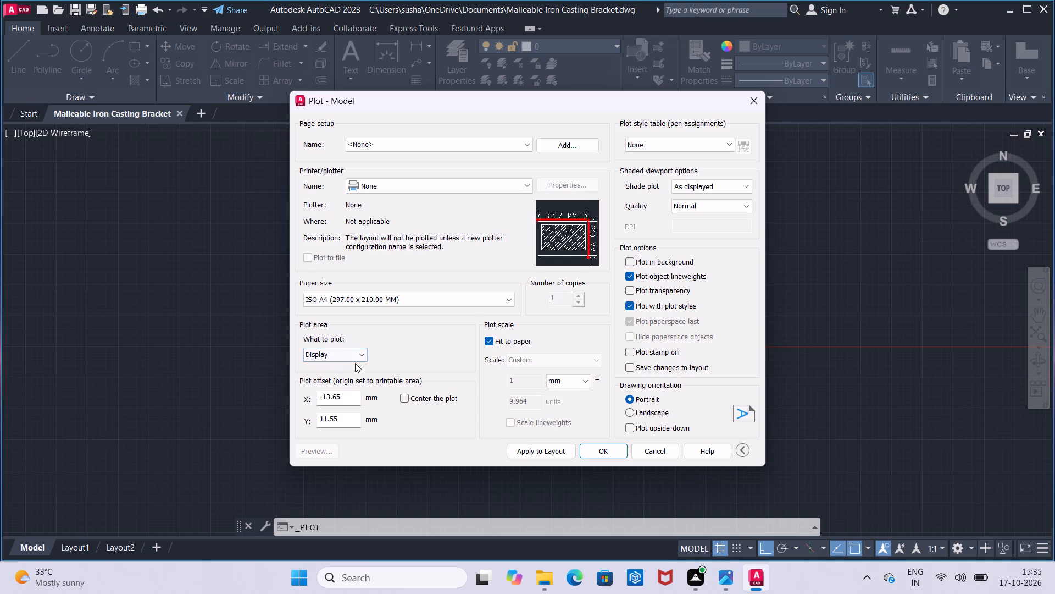
{"action": "left_click", "coordinate": [408, 393]}
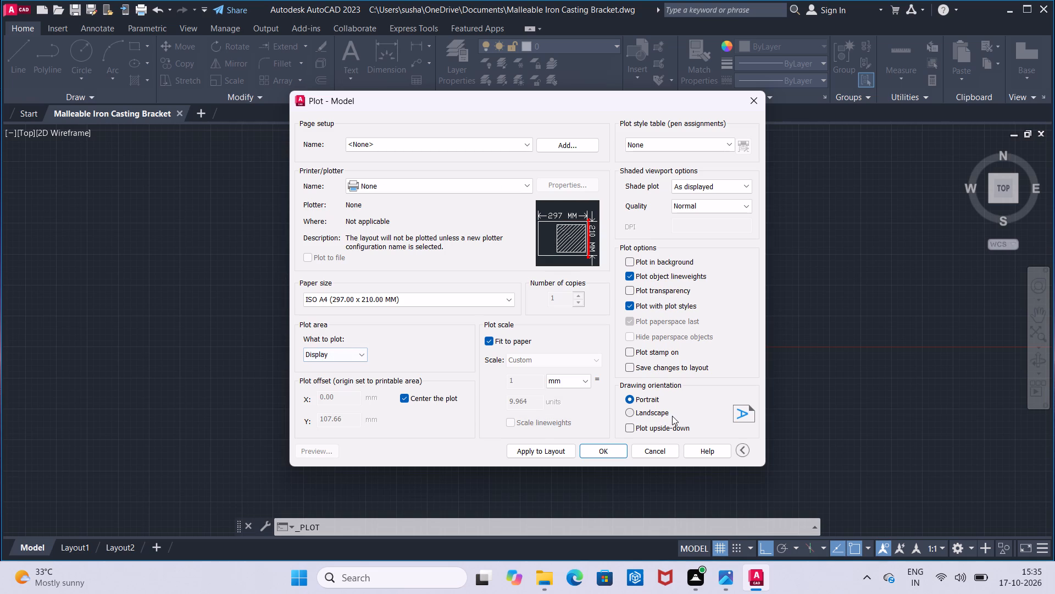
{"action": "left_click", "coordinate": [658, 414]}
{"action": "left_click", "coordinate": [364, 360]}
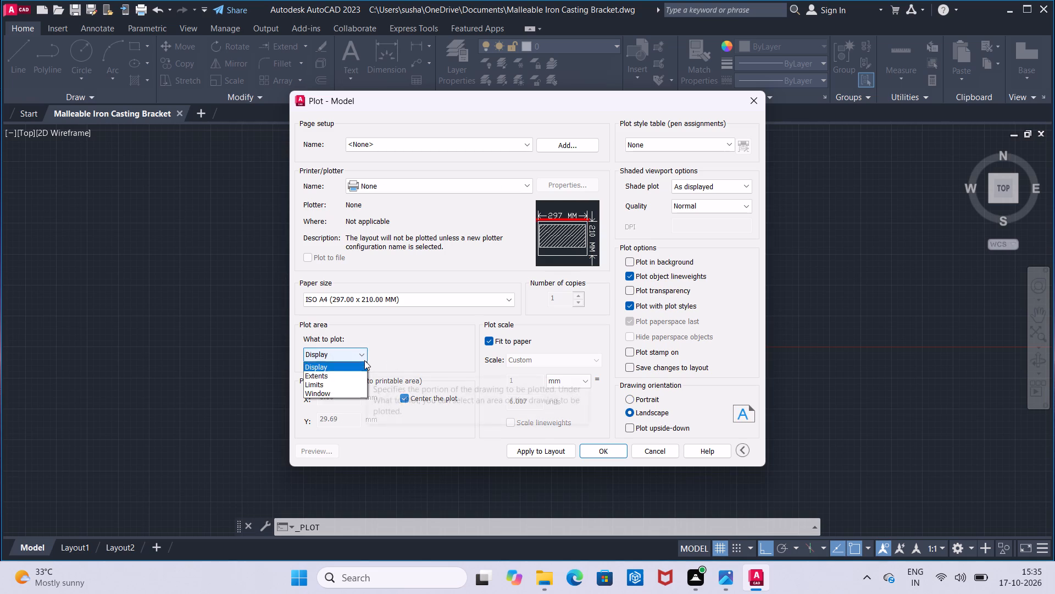
{"action": "left_click", "coordinate": [365, 389]}
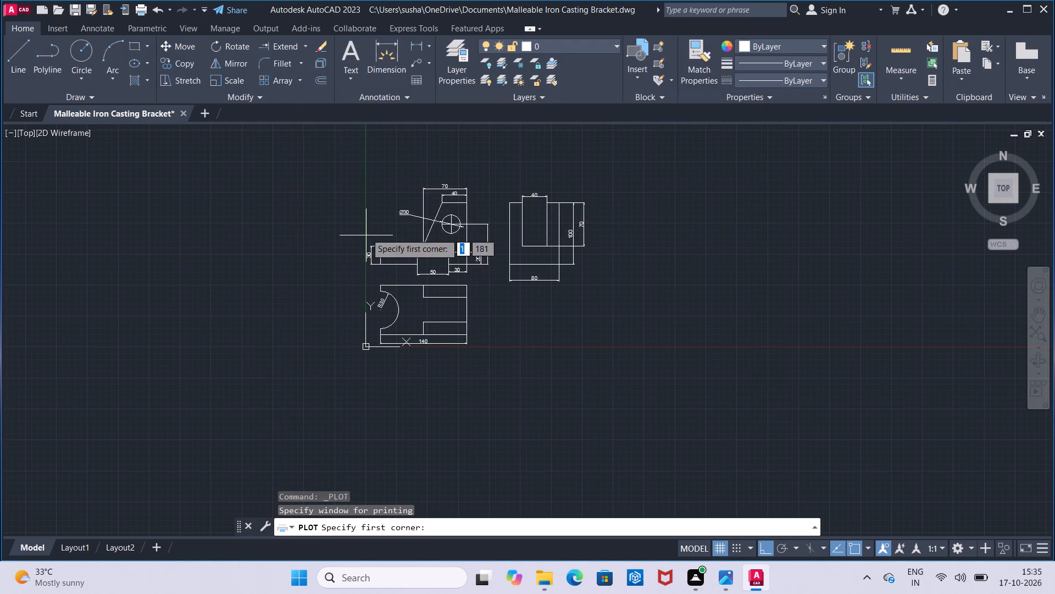
{"action": "left_click", "coordinate": [344, 147]}
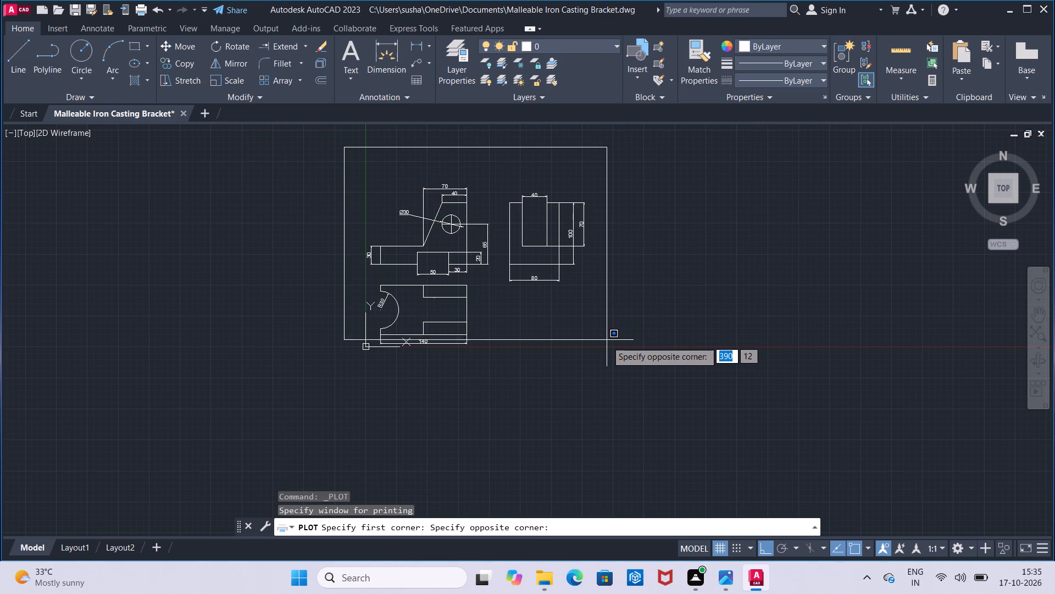
{"action": "left_click", "coordinate": [606, 353]}
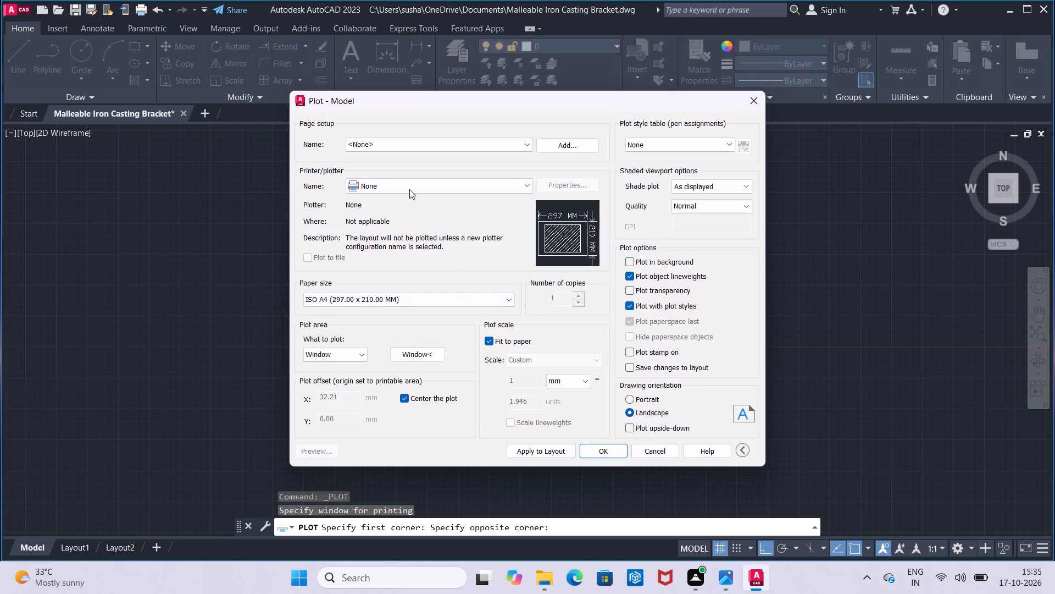
Plot with DWG To PDF.pc3 to Malleable Iron Casting Bracket-Model.pdf in Documents, and close the PDF after checking the views.
{"action": "left_click", "coordinate": [409, 189]}
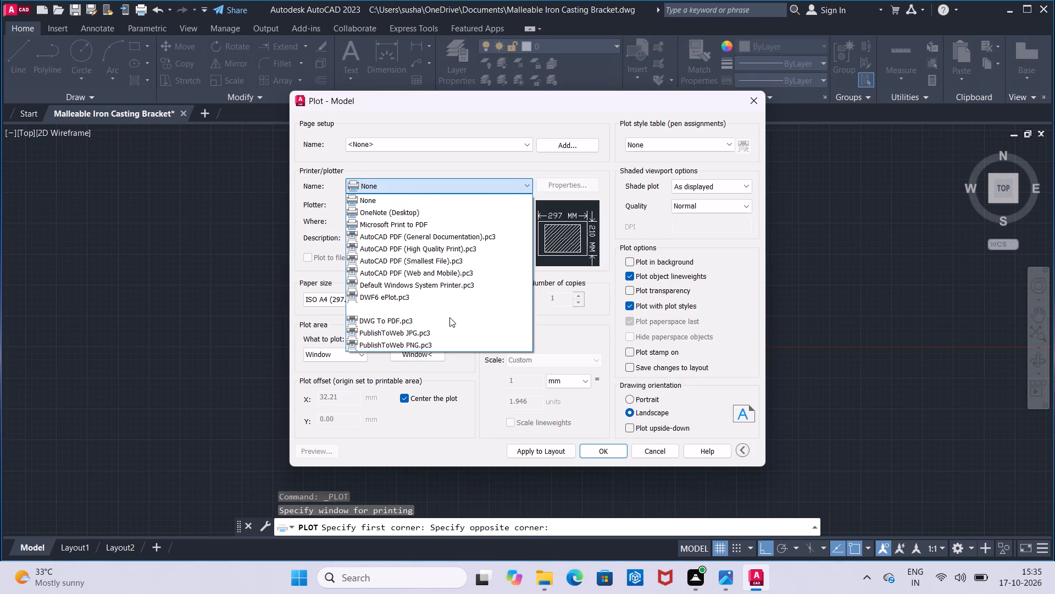
{"action": "left_click", "coordinate": [450, 321]}
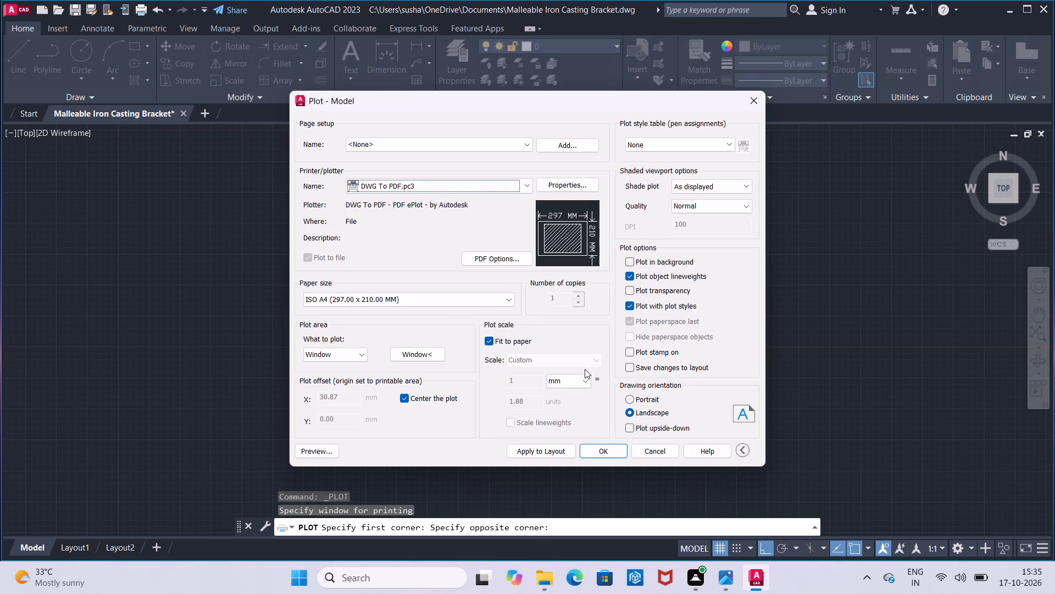
{"action": "left_click", "coordinate": [603, 443]}
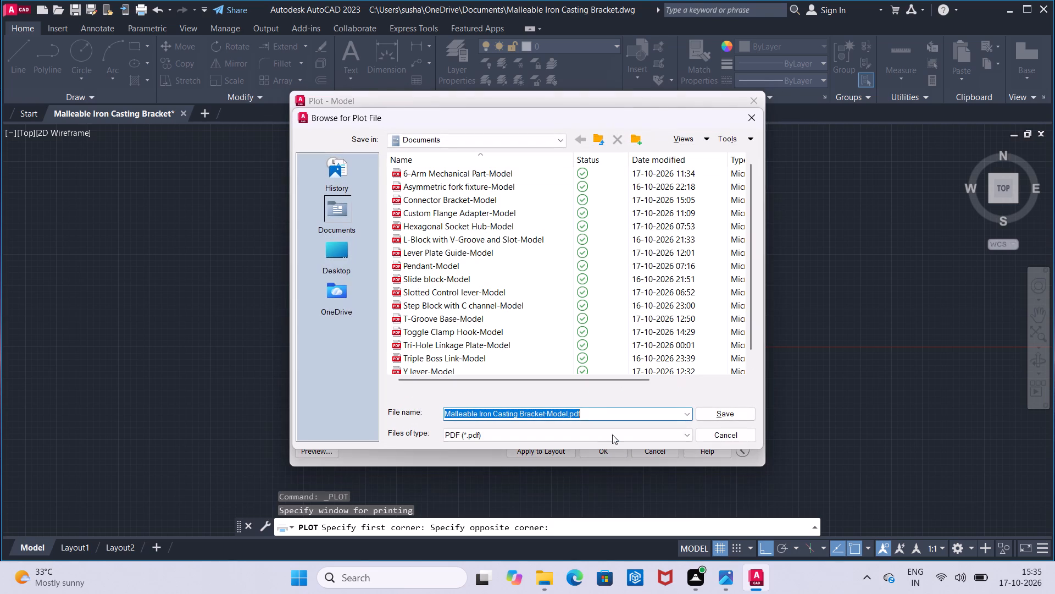
{"action": "left_click", "coordinate": [703, 417]}
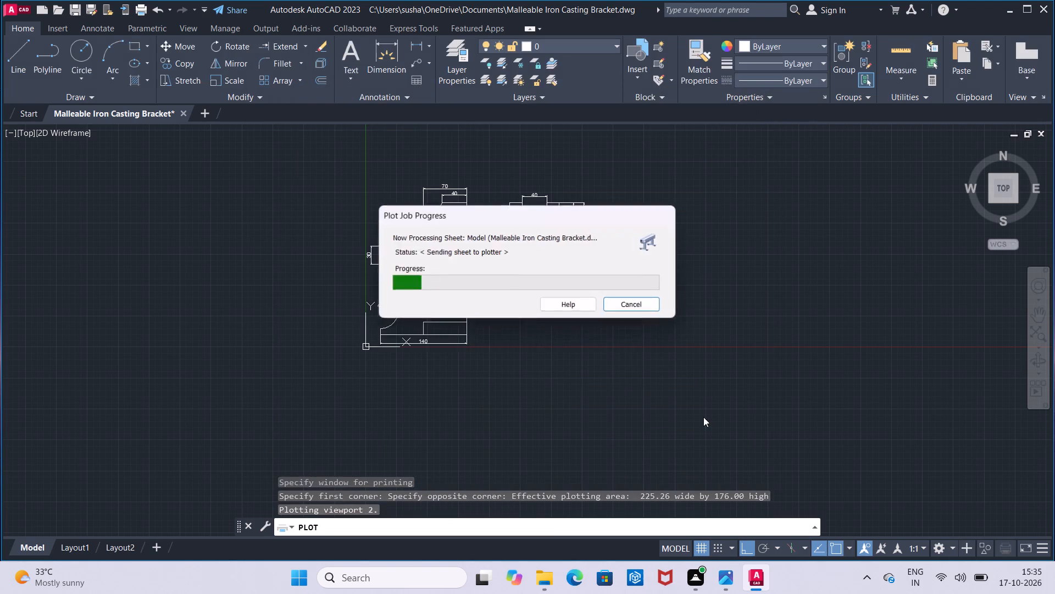
{"action": "scroll", "coordinate": [703, 417], "scroll_direction": "down", "scroll_amount": 4}
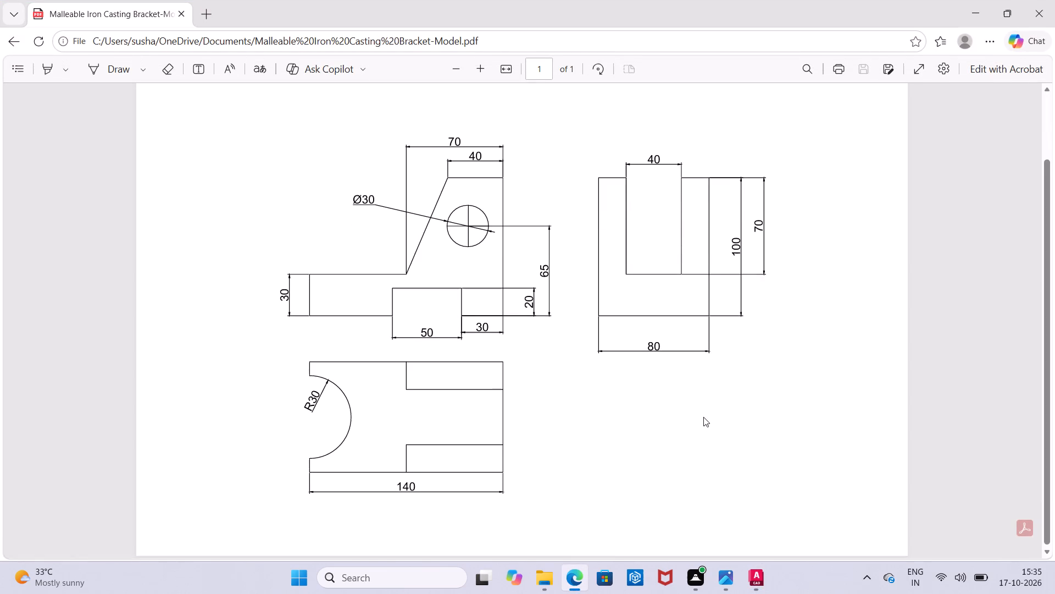
{"action": "scroll", "coordinate": [703, 417], "scroll_direction": "down", "scroll_amount": 2}
{"action": "scroll", "coordinate": [703, 417], "scroll_direction": "up", "scroll_amount": 5}
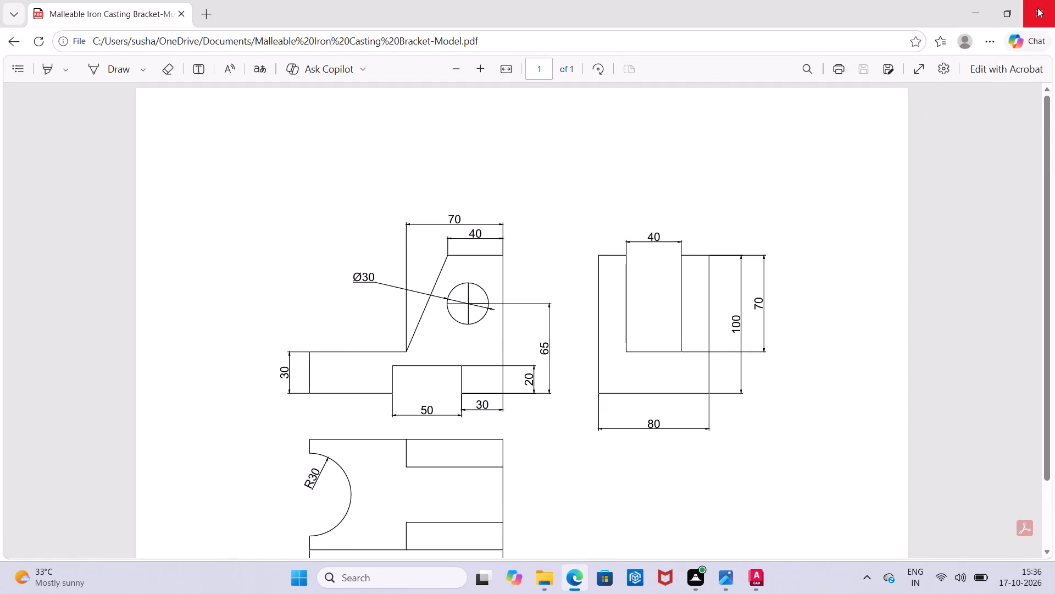
{"action": "left_click", "coordinate": [1037, 8]}
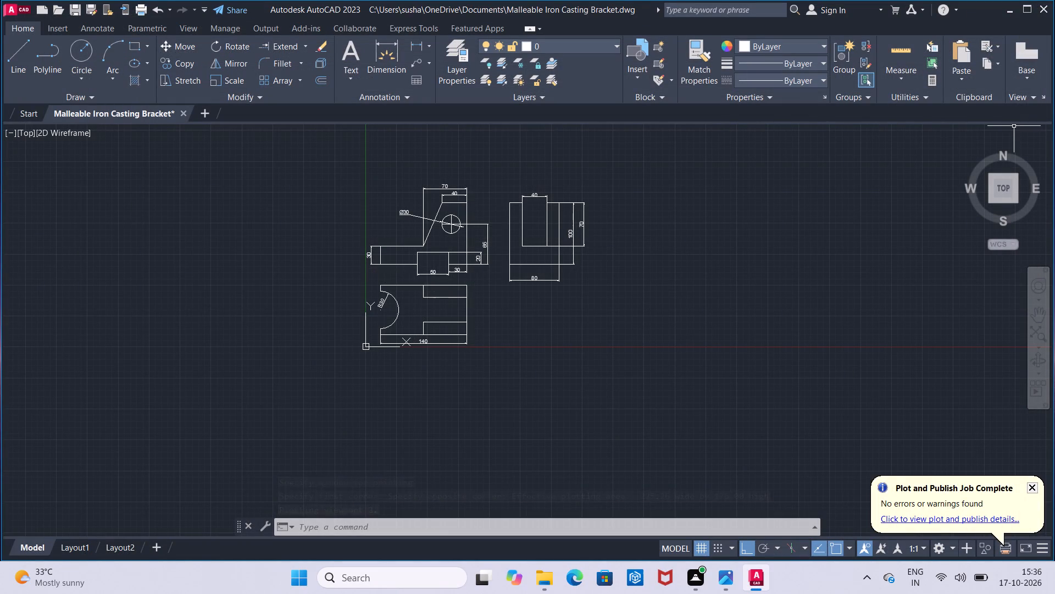
Quit AutoCAD, saving the changes to the bracket drawing.
{"action": "left_click", "coordinate": [1042, 12]}
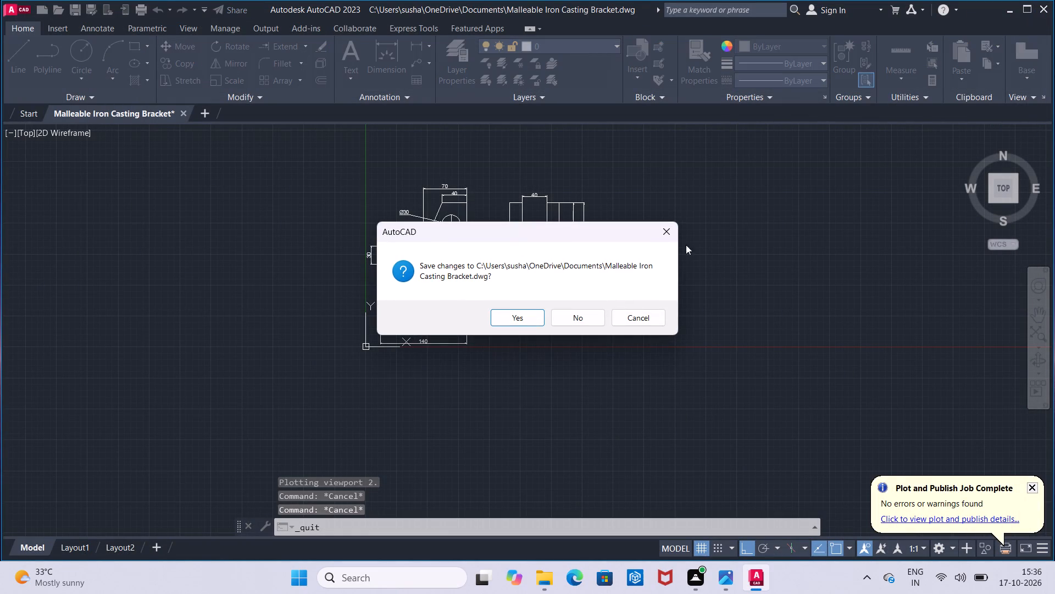
{"action": "left_click", "coordinate": [517, 319]}
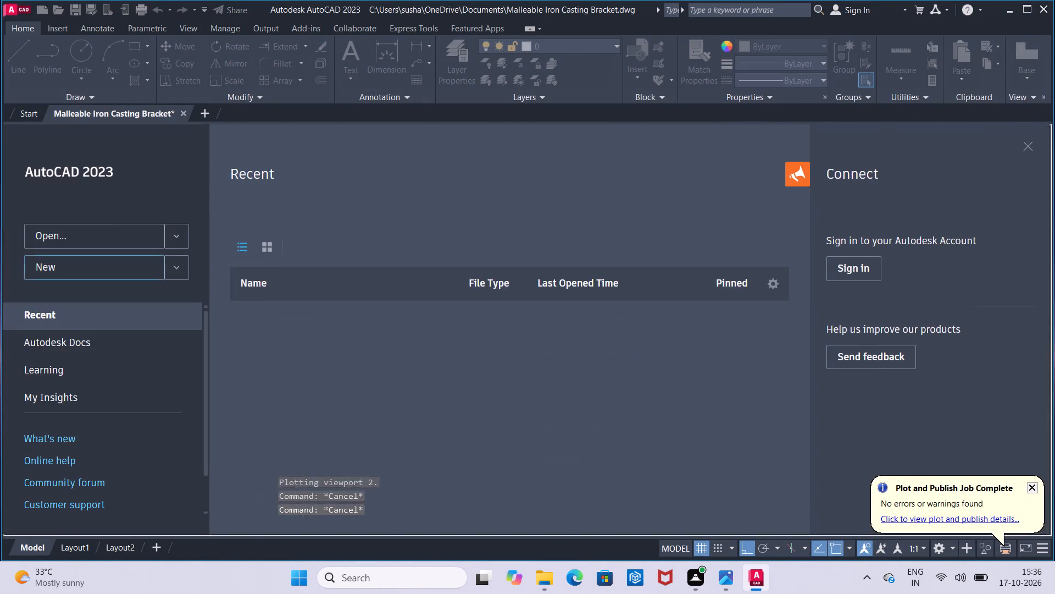